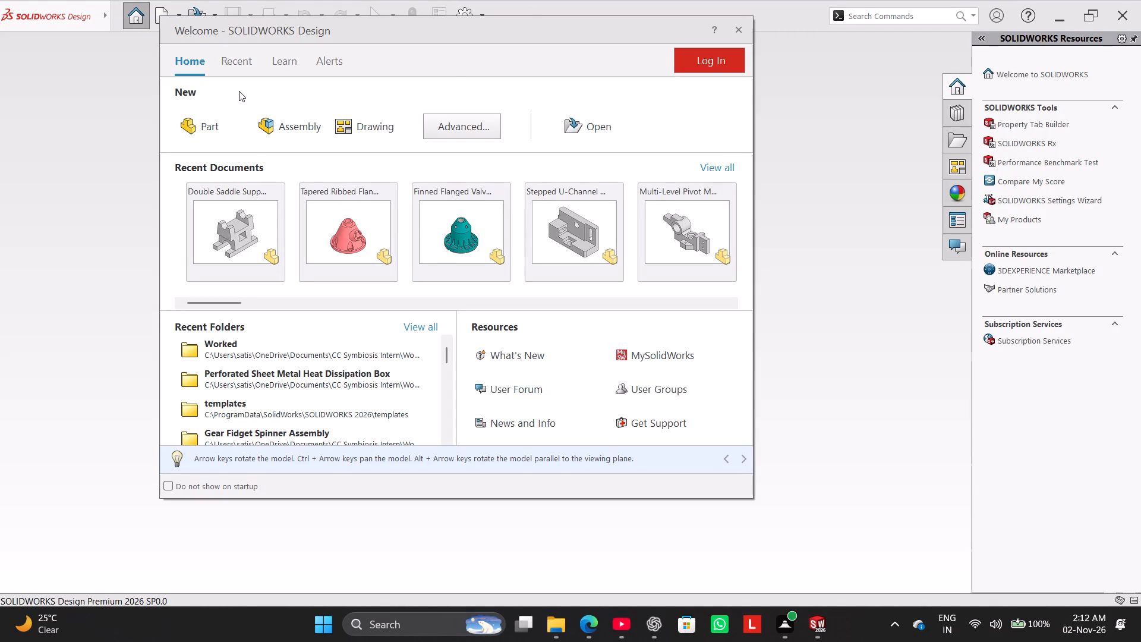
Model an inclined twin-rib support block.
Create a new part and start a sketch on the Front Plane.
click(208, 122)
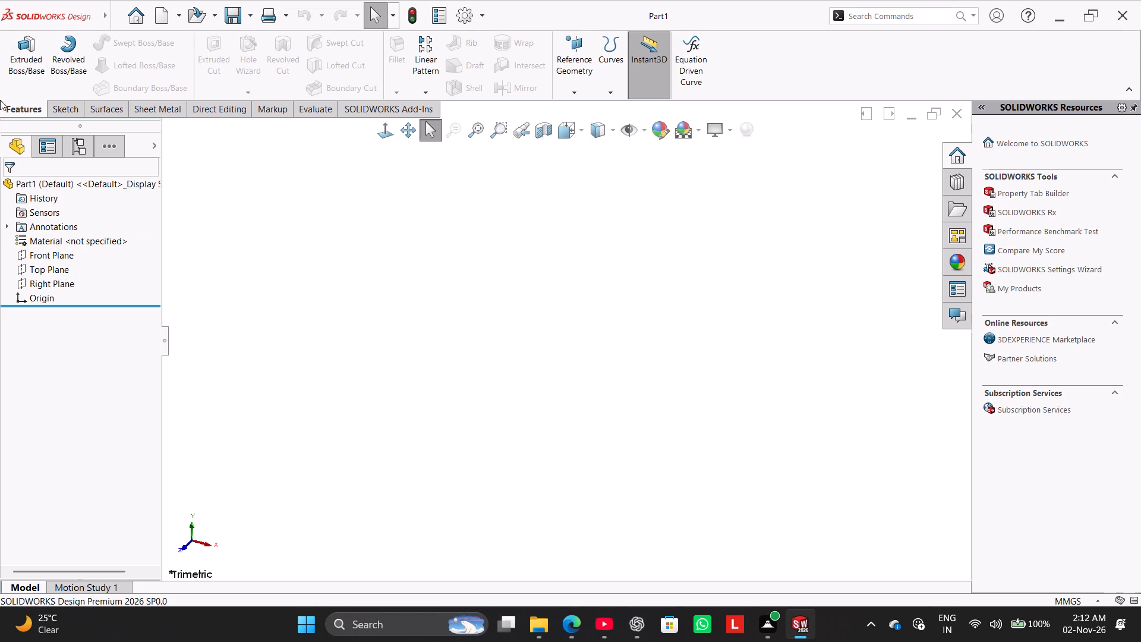
click(52, 105)
click(29, 67)
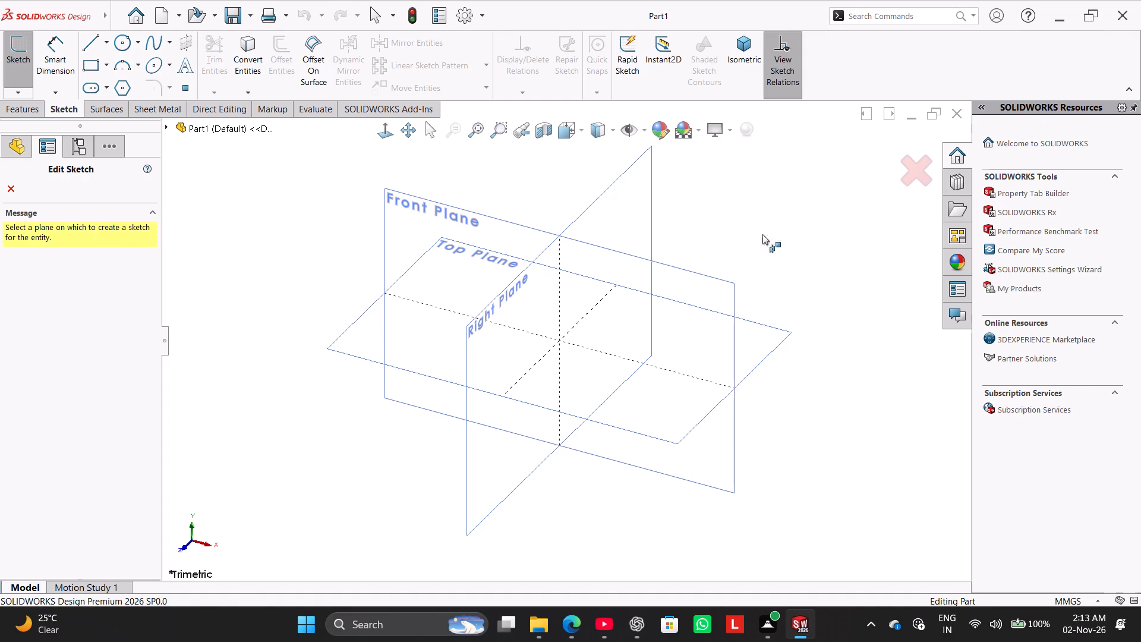
click(426, 203)
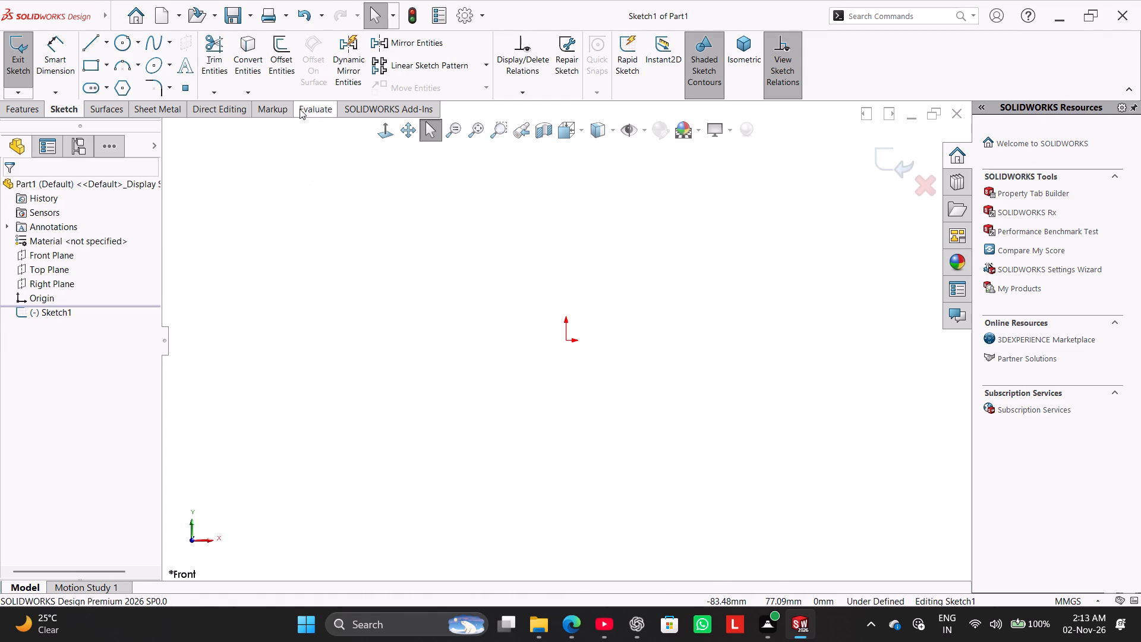
Sketch a closed five-sided profile: about 103 mm base through the origin, about 18 mm right side, sloped line, short top and vertical left side.
click(89, 46)
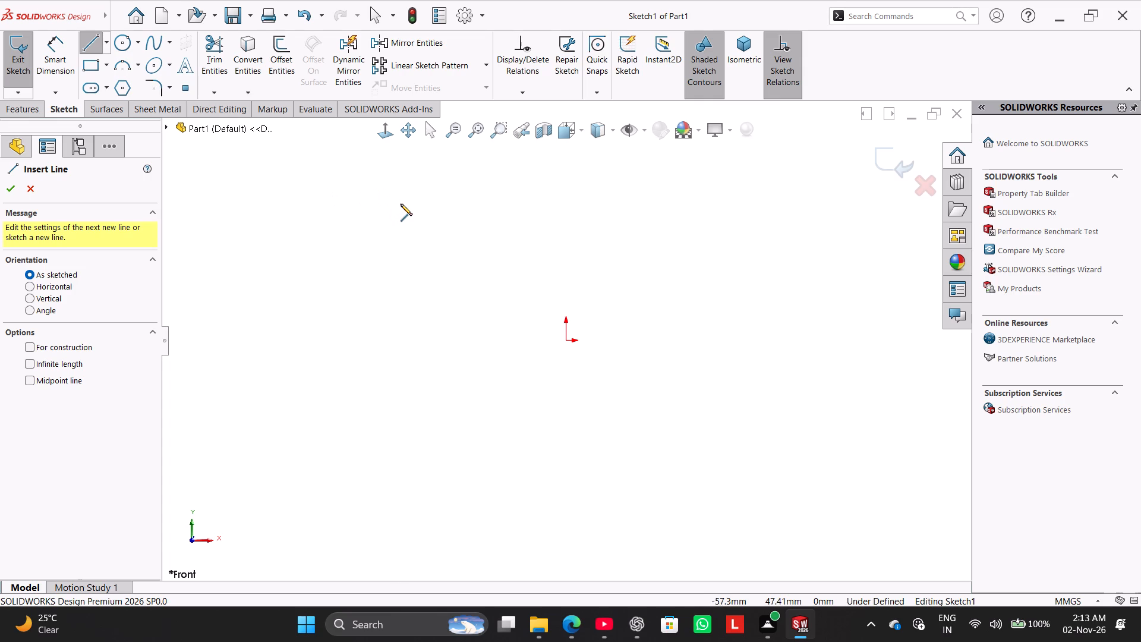
click(430, 344)
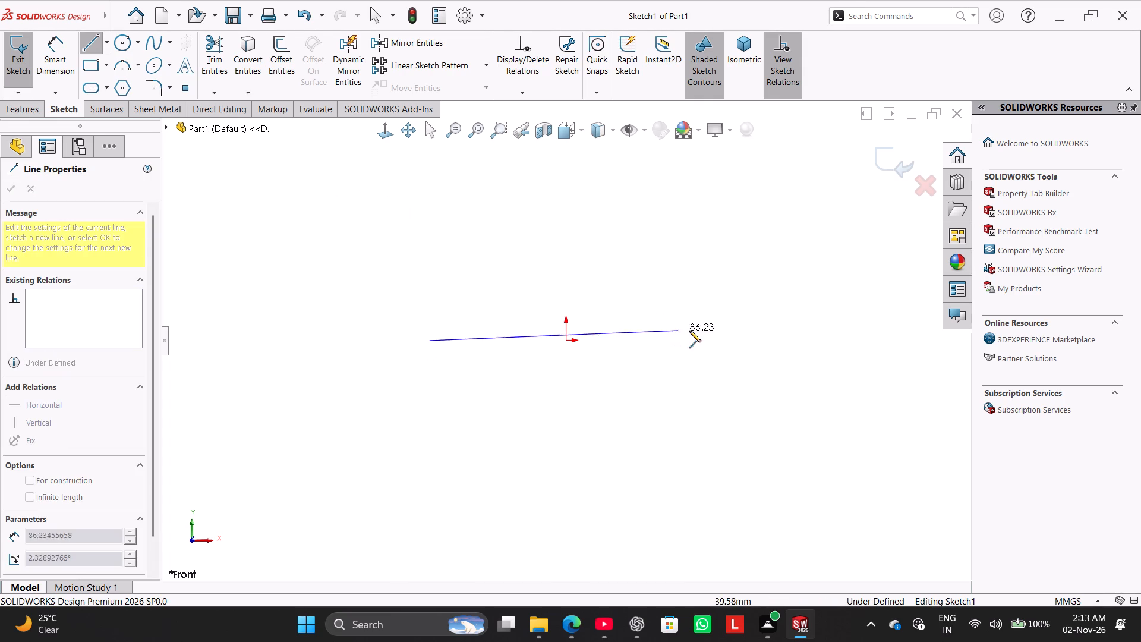
click(726, 338)
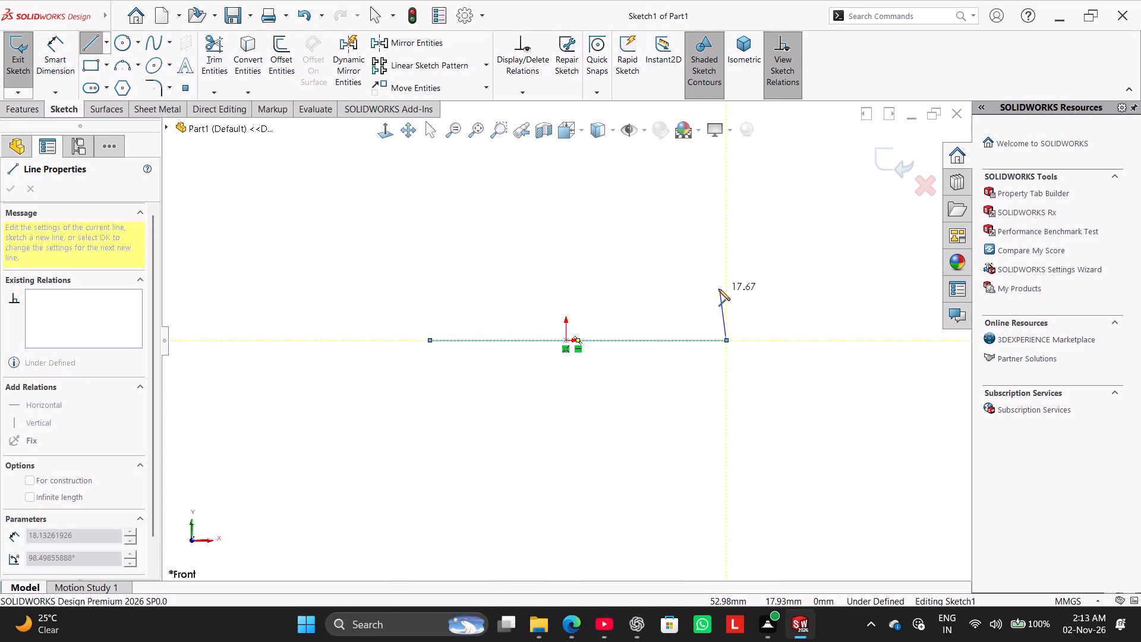
click(726, 287)
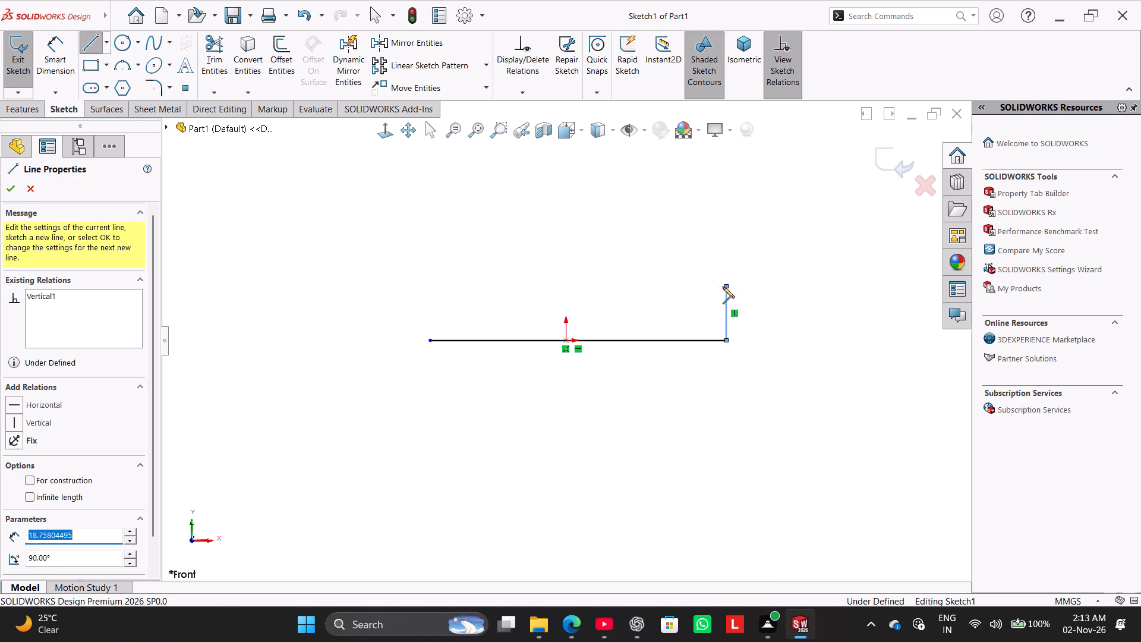
click(490, 187)
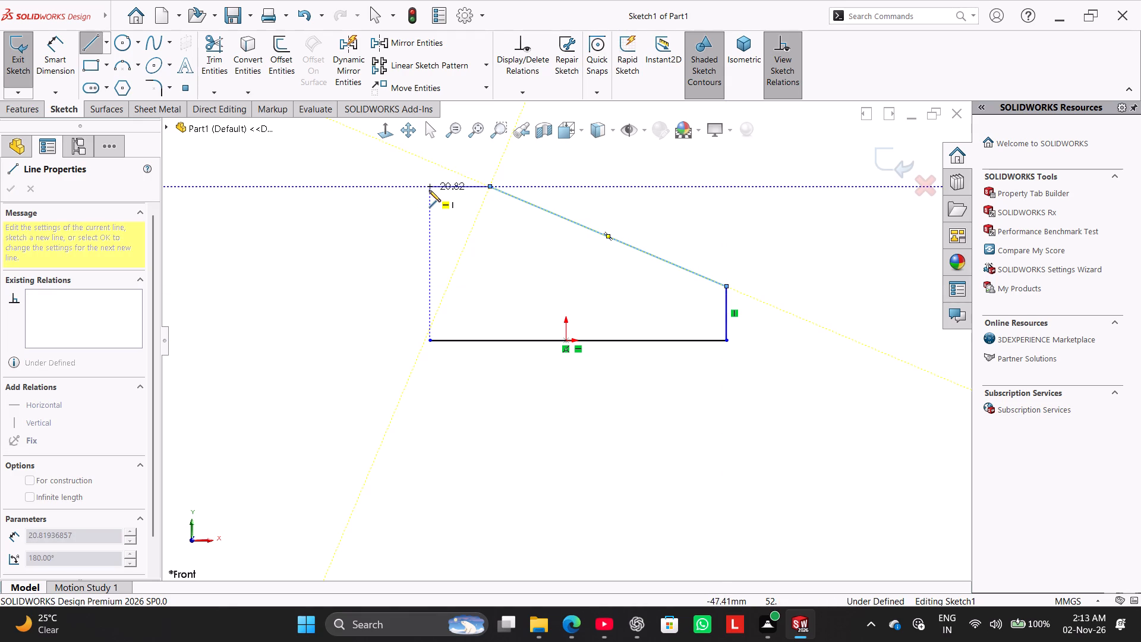
click(429, 190)
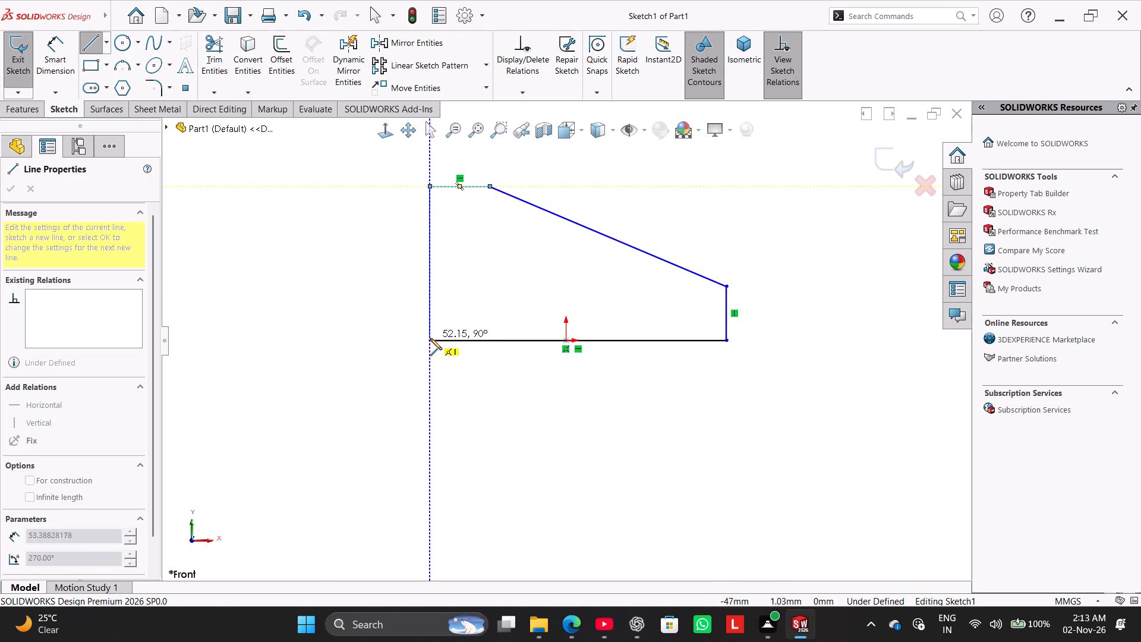
click(428, 338)
right_click(330, 294)
click(360, 301)
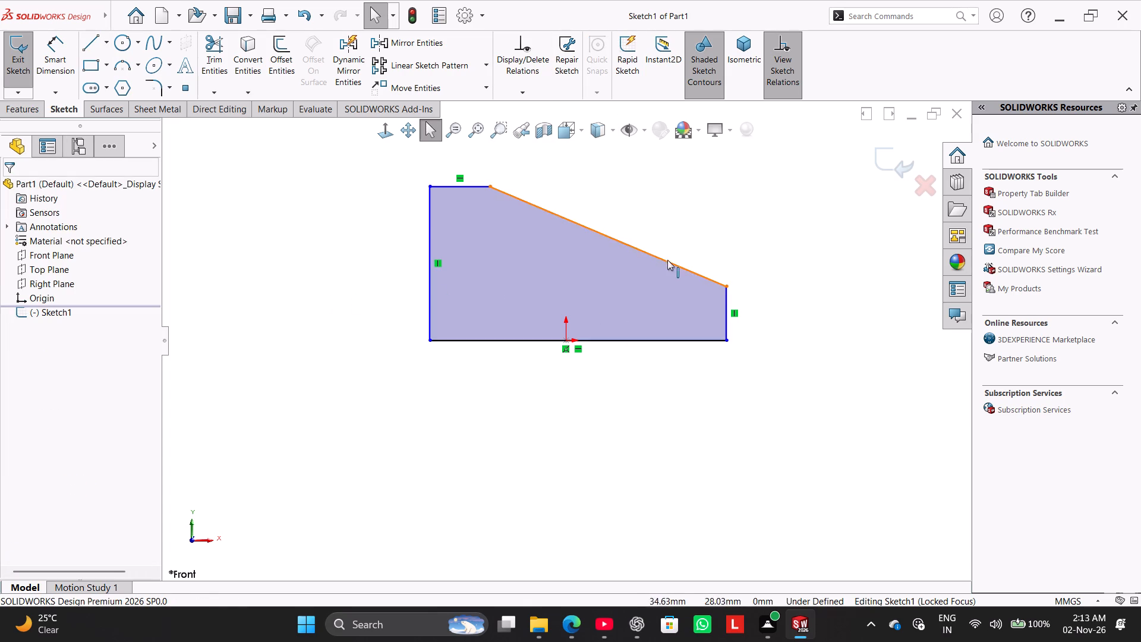
Dimension the profile's bottom line to 100 mm.
click(64, 61)
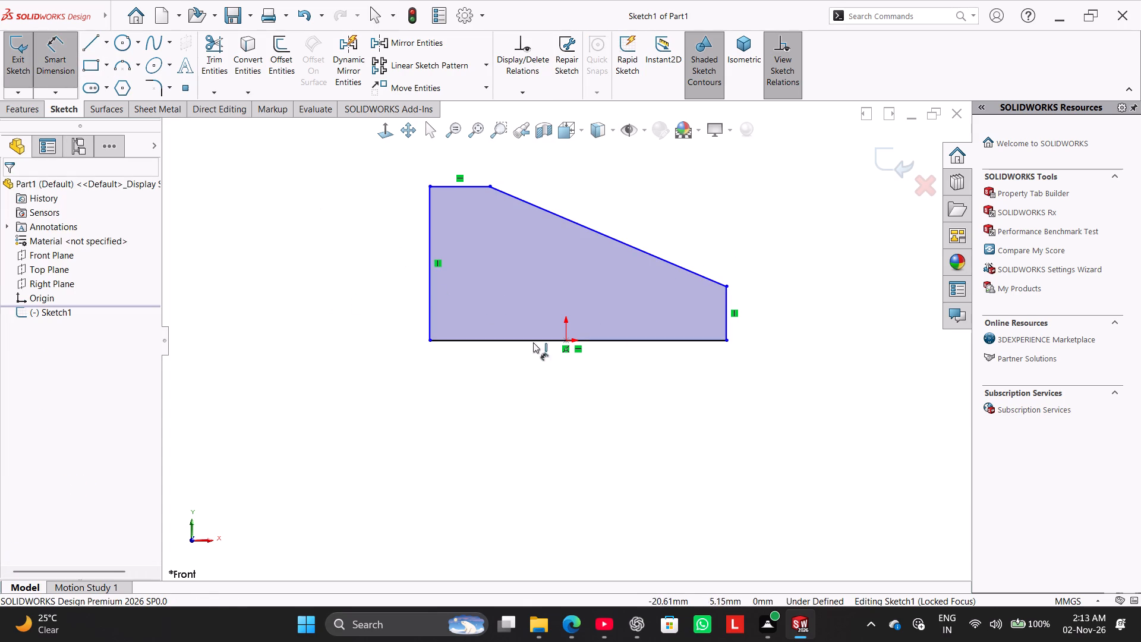
click(600, 340)
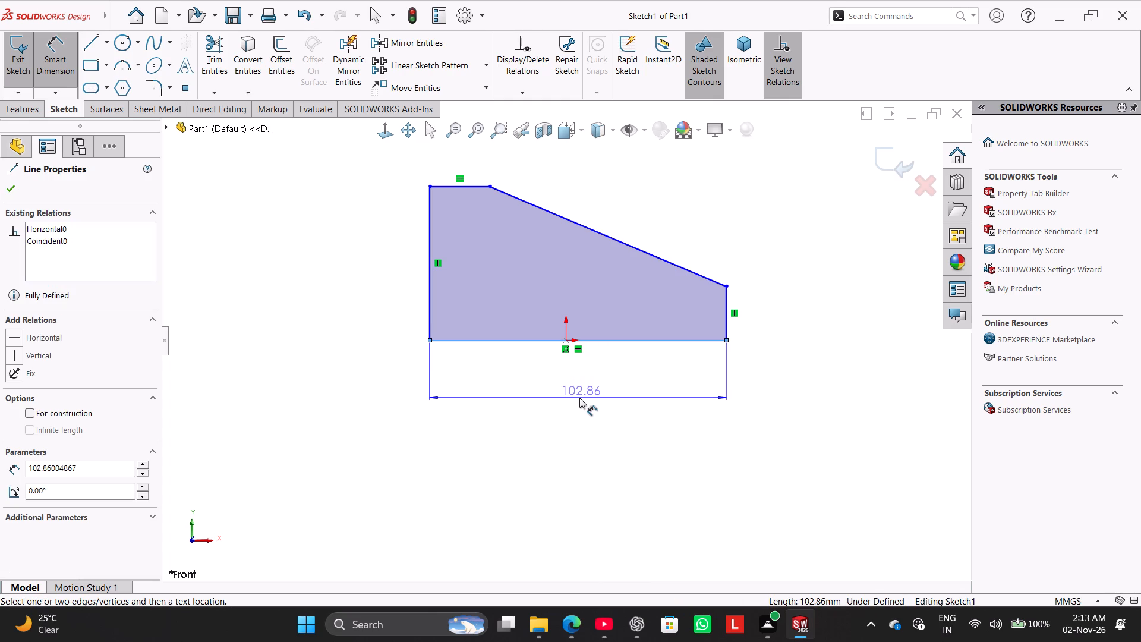
key(1)
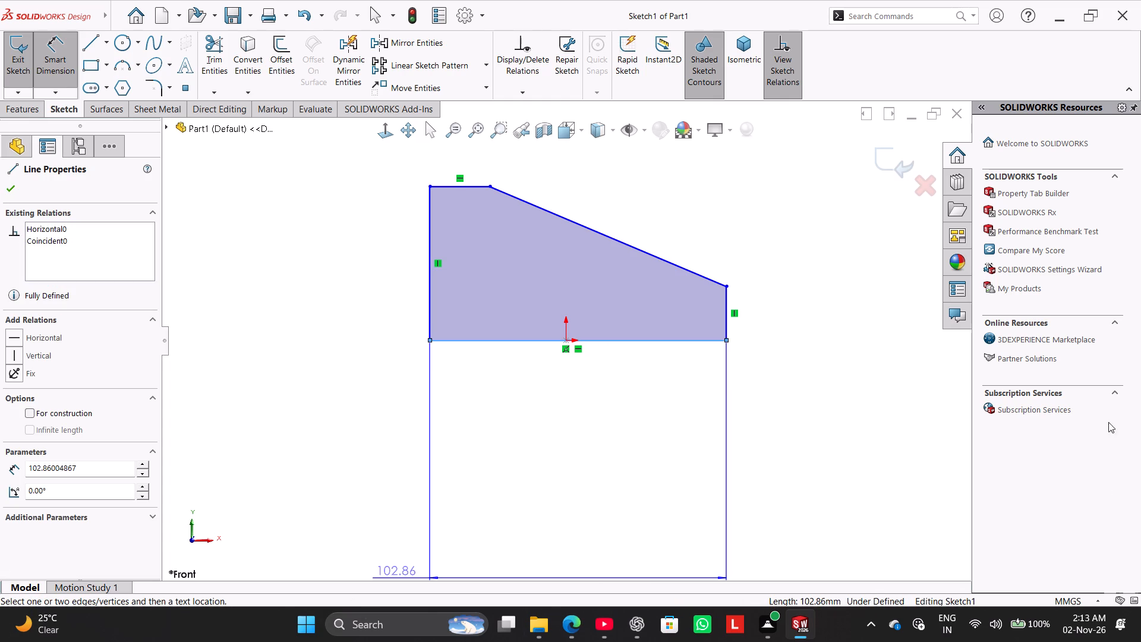
text(00)
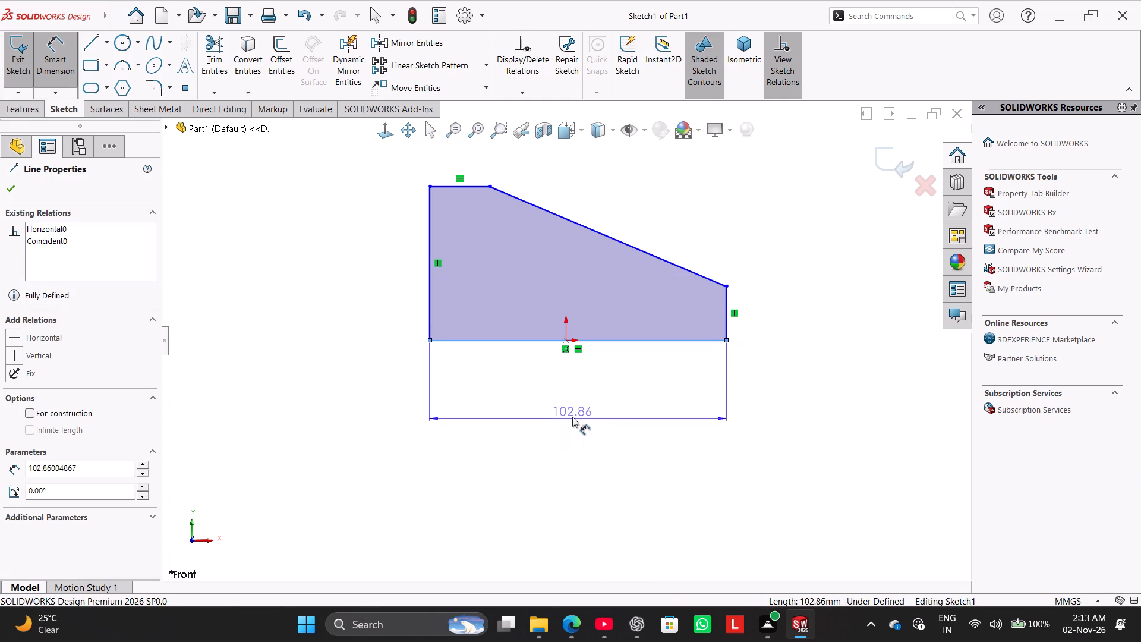
click(572, 416)
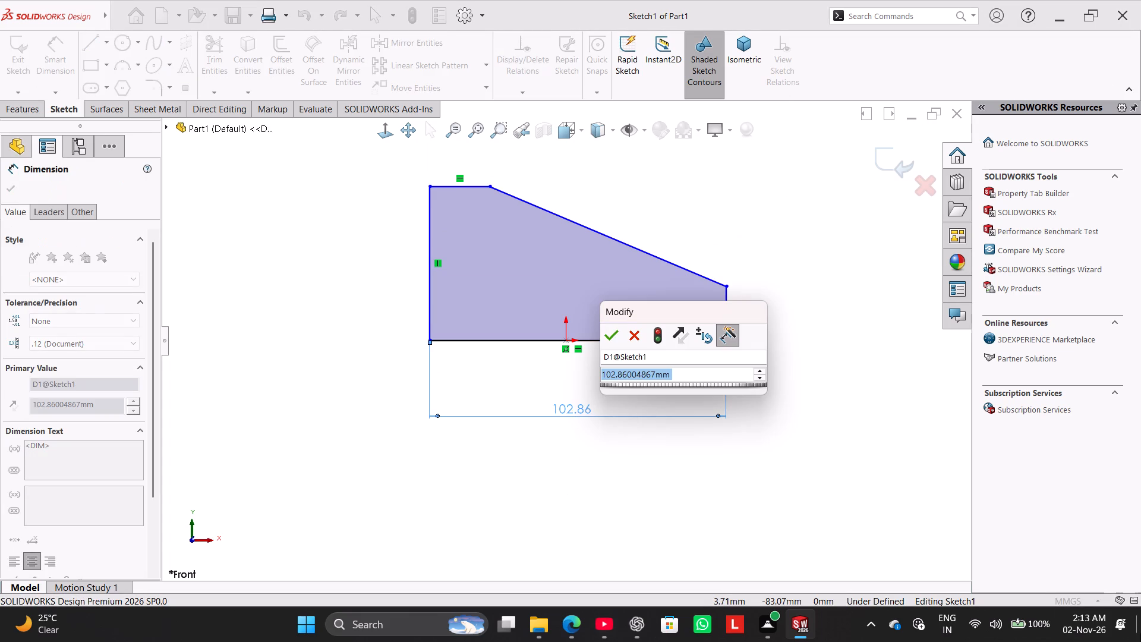
text(100)
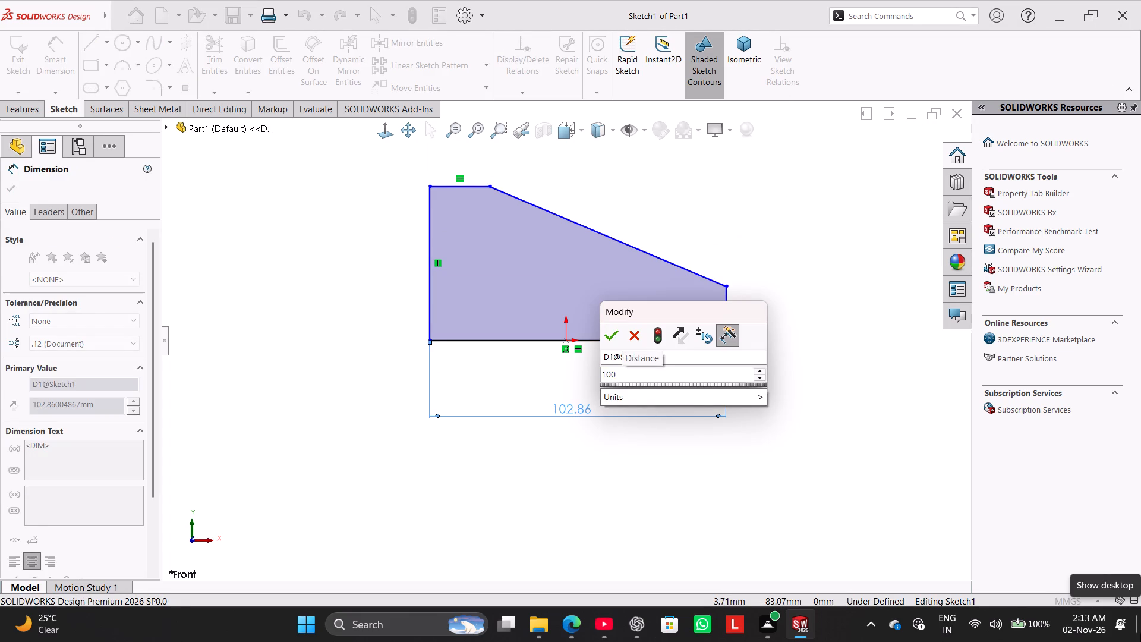
key(Return)
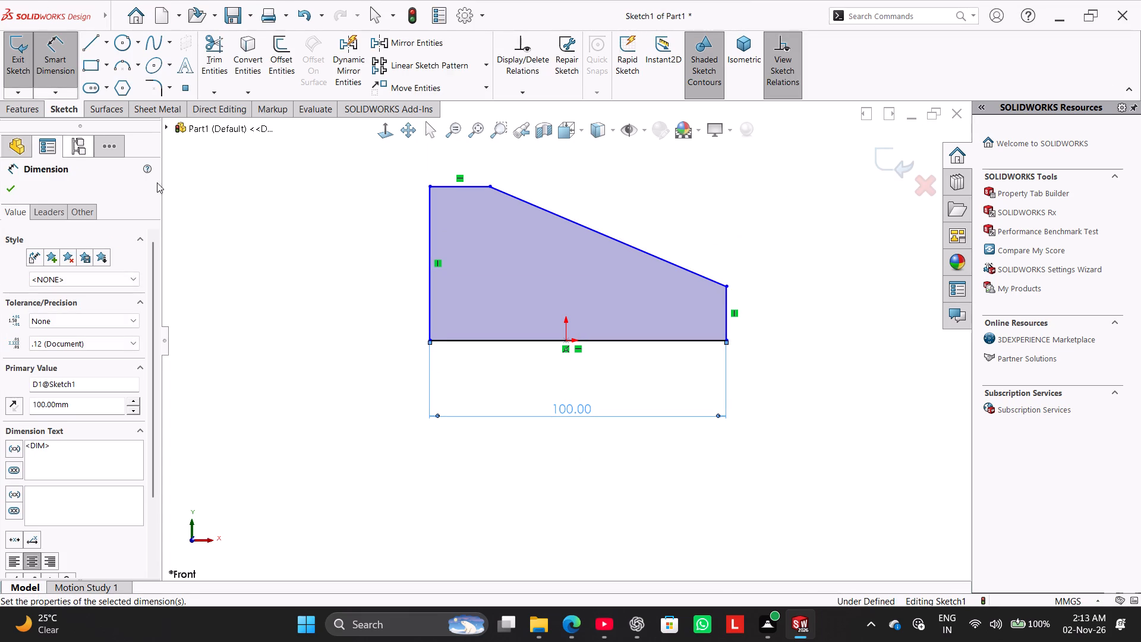
Dimension the horizontal distance from the origin to the profile's right vertical line as 50 mm.
click(567, 341)
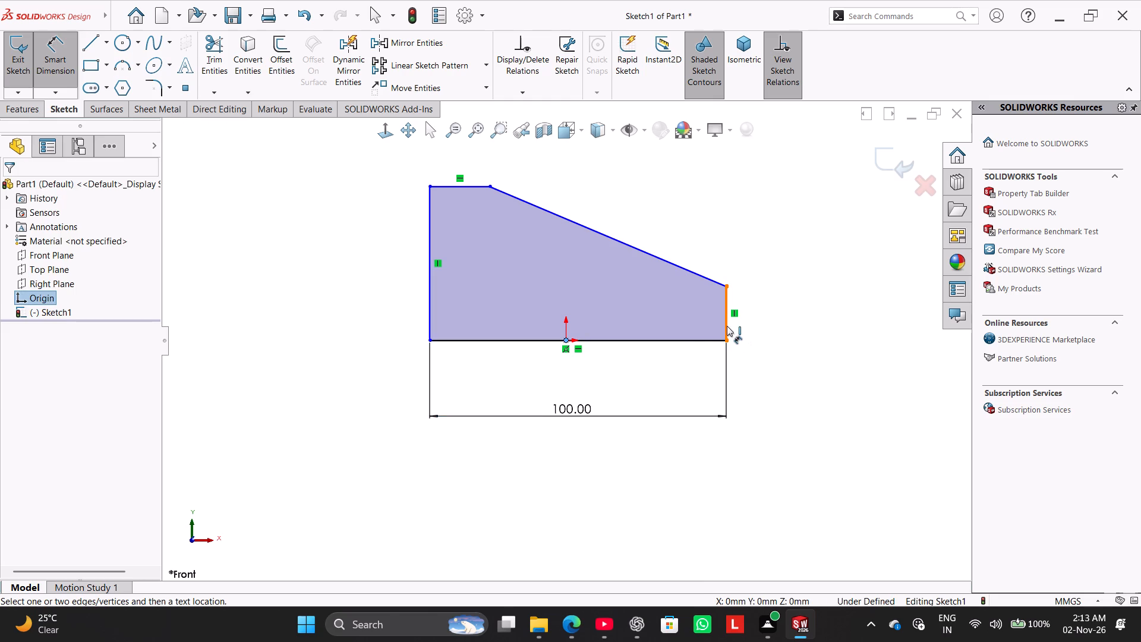
click(727, 326)
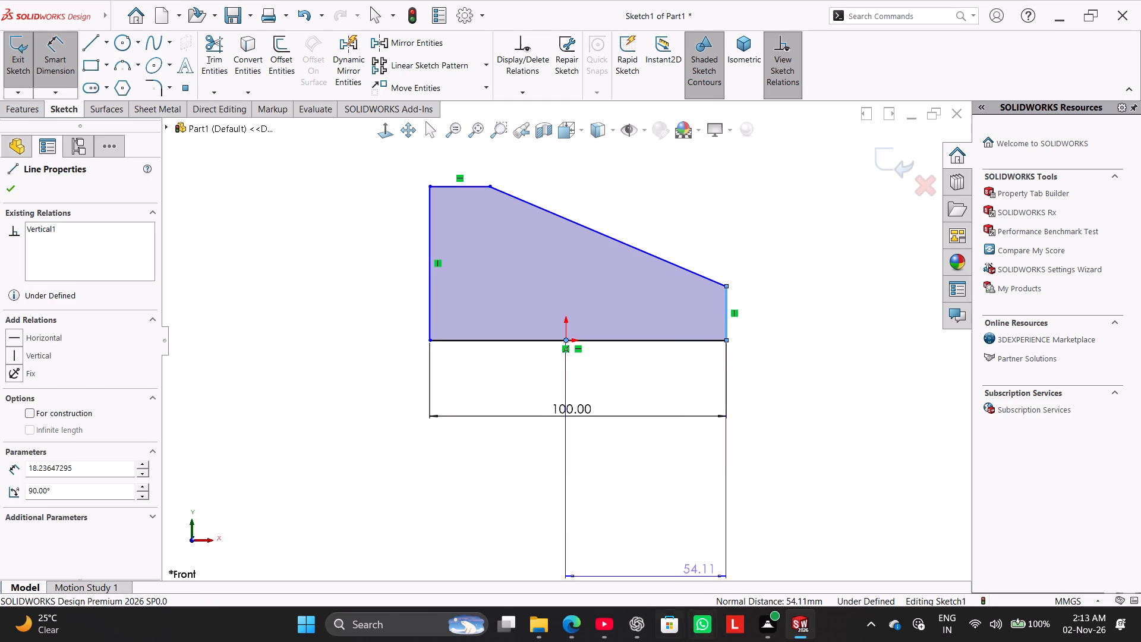
text(50)
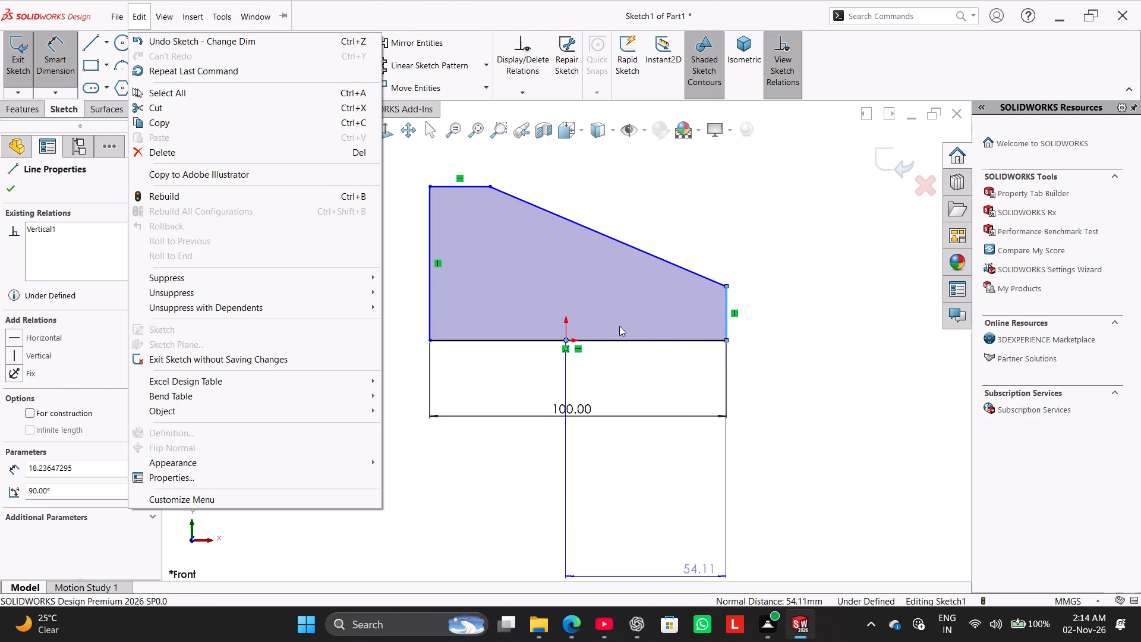
click(684, 457)
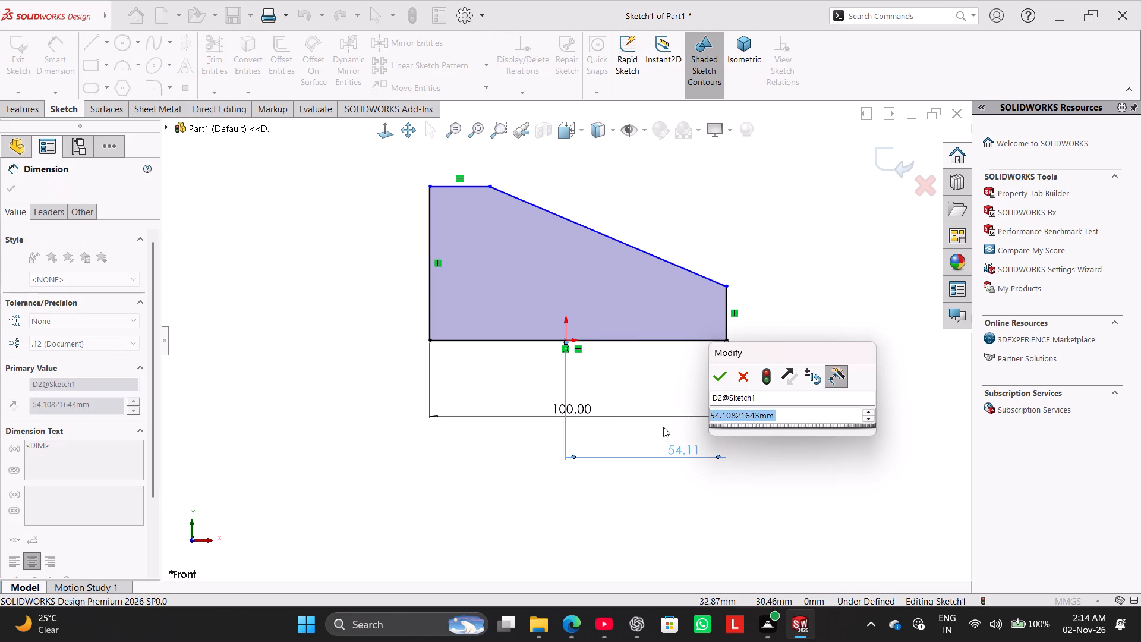
click(736, 380)
click(681, 448)
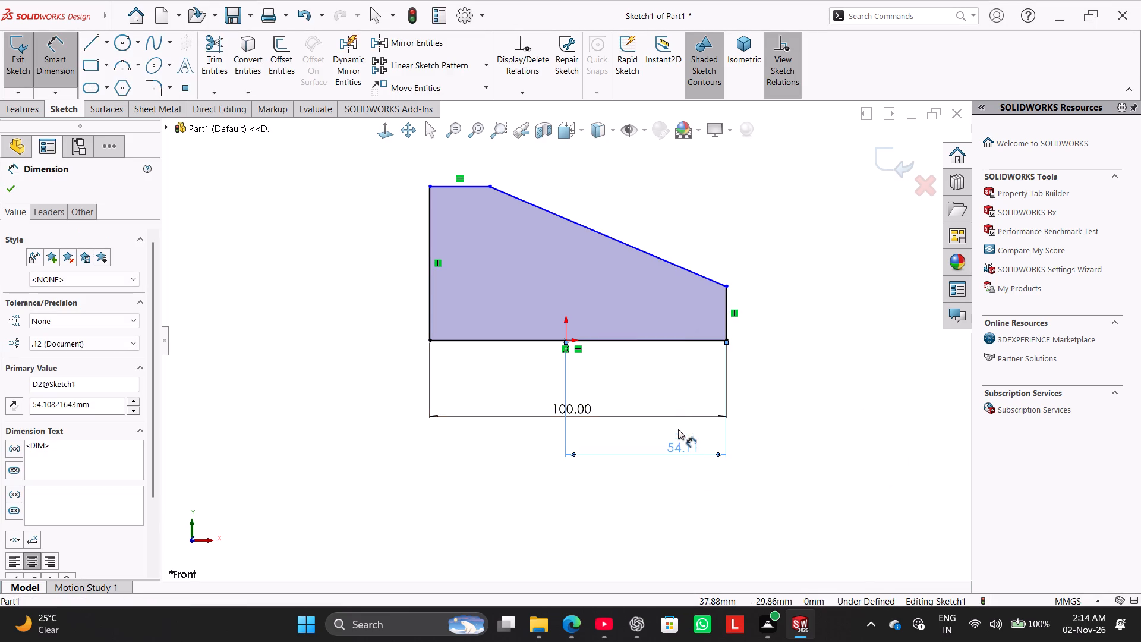
drag(680, 442, 651, 371)
double_click(651, 371)
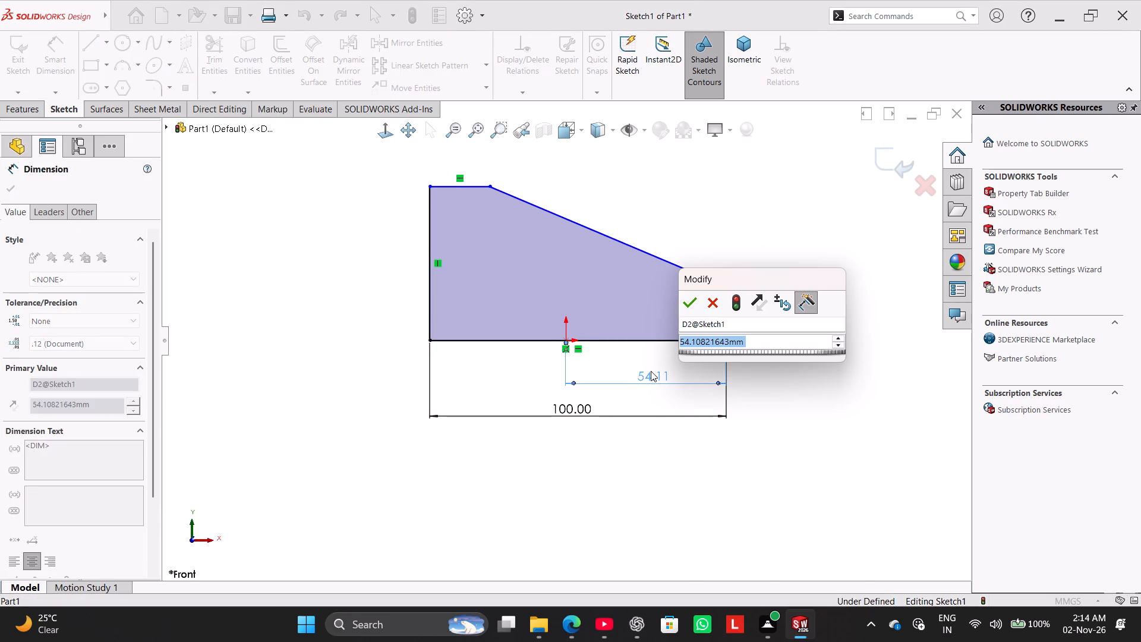
text(50)
key(Return)
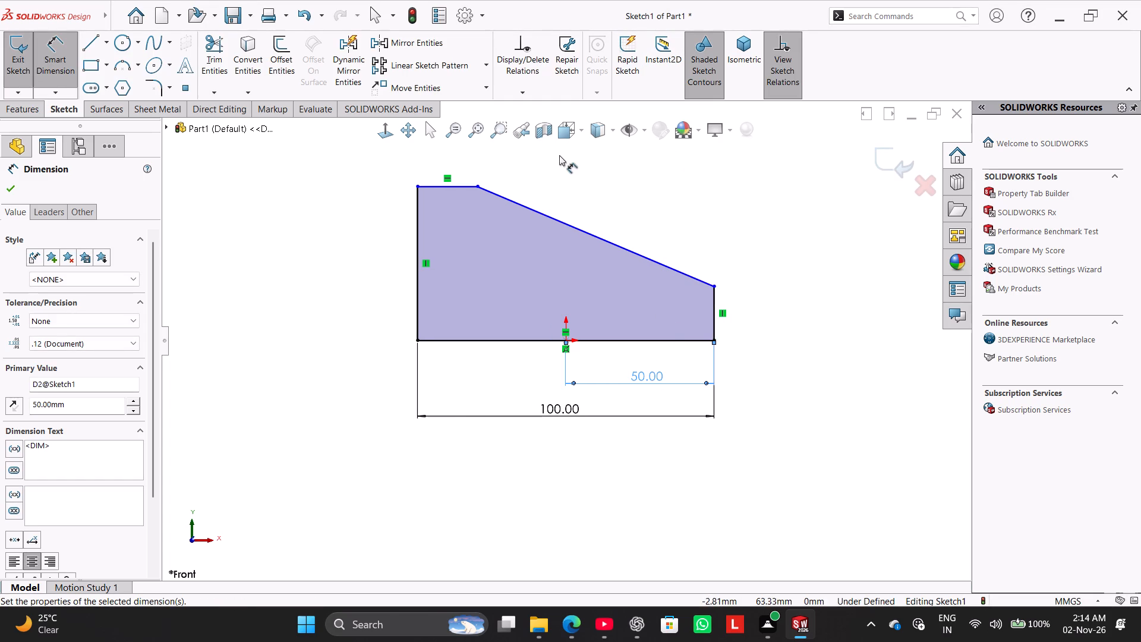
right_click(585, 178)
click(616, 212)
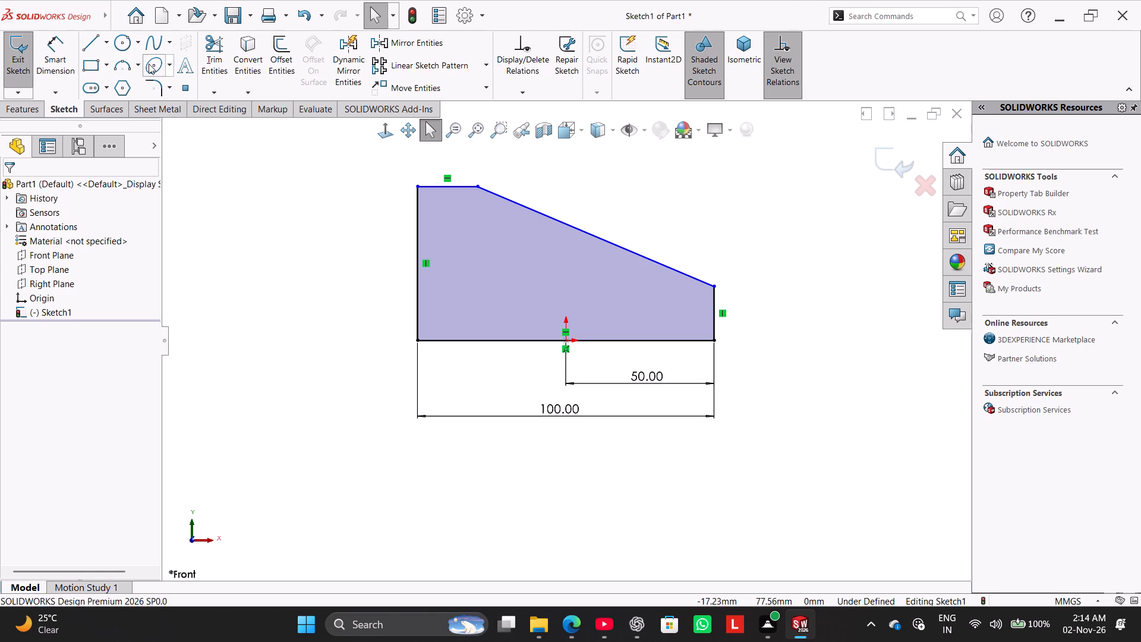
Dimension the profile's short top line to 40 mm.
click(60, 48)
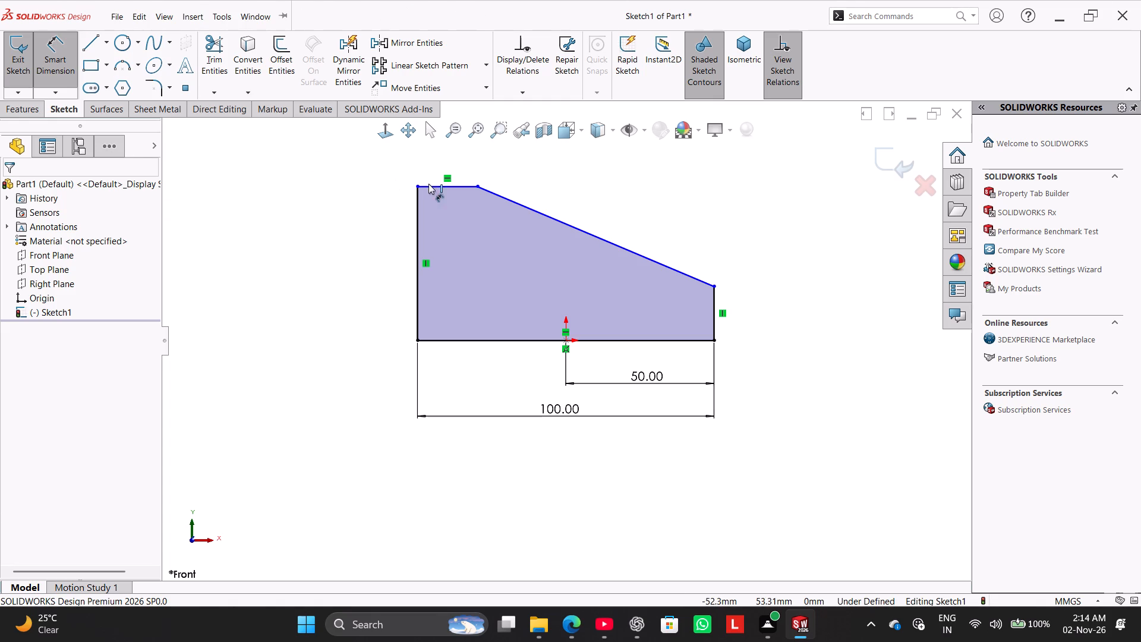
click(447, 186)
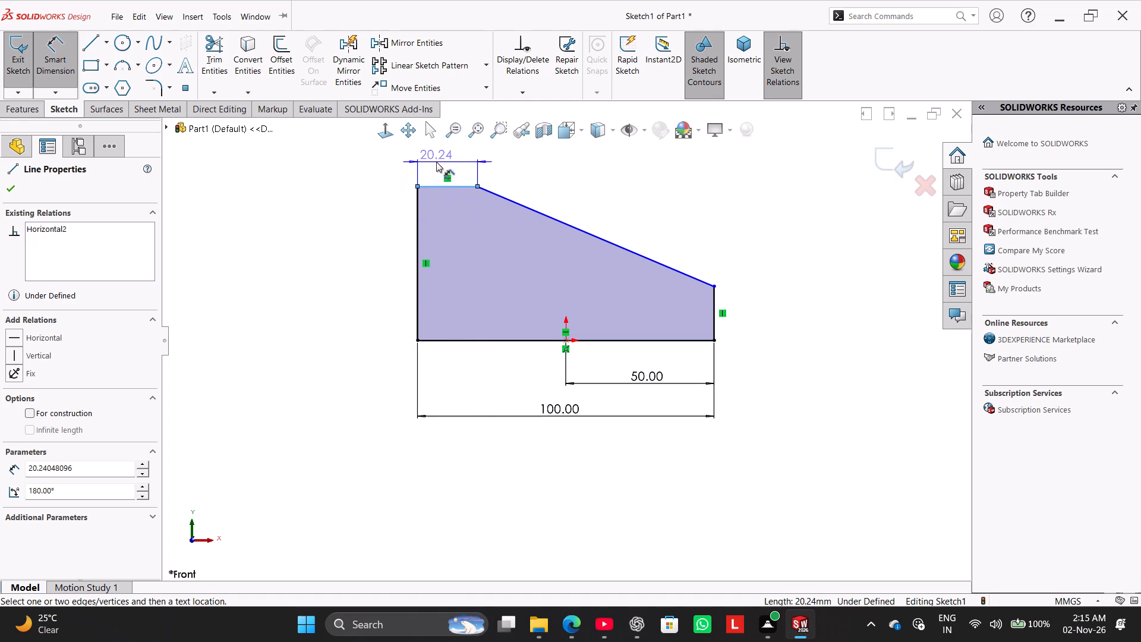
click(443, 159)
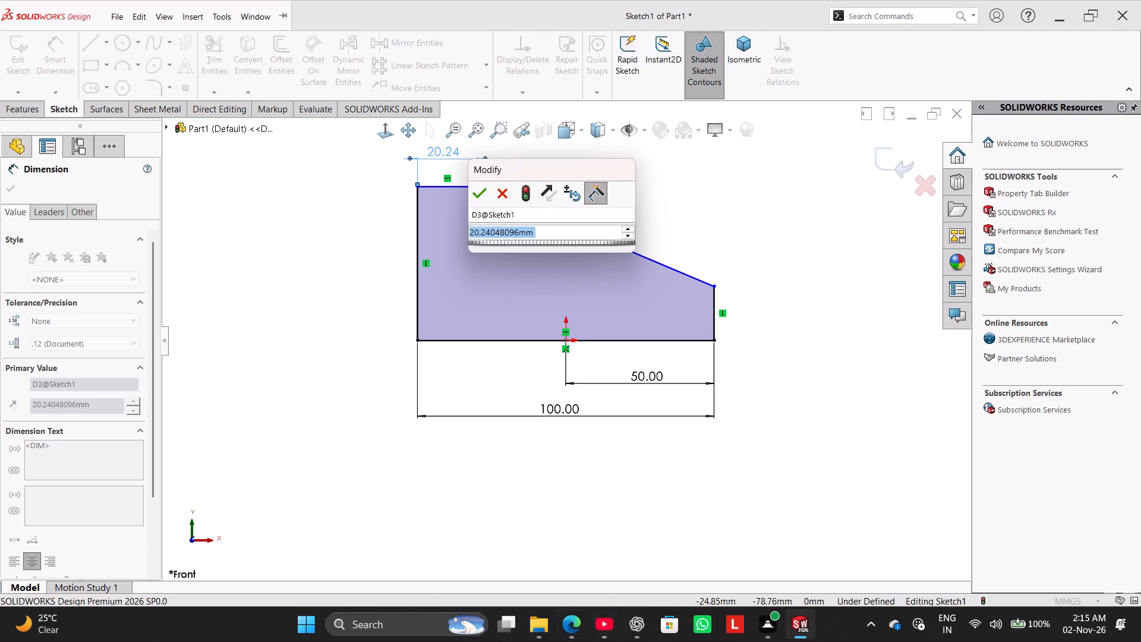
text(40)
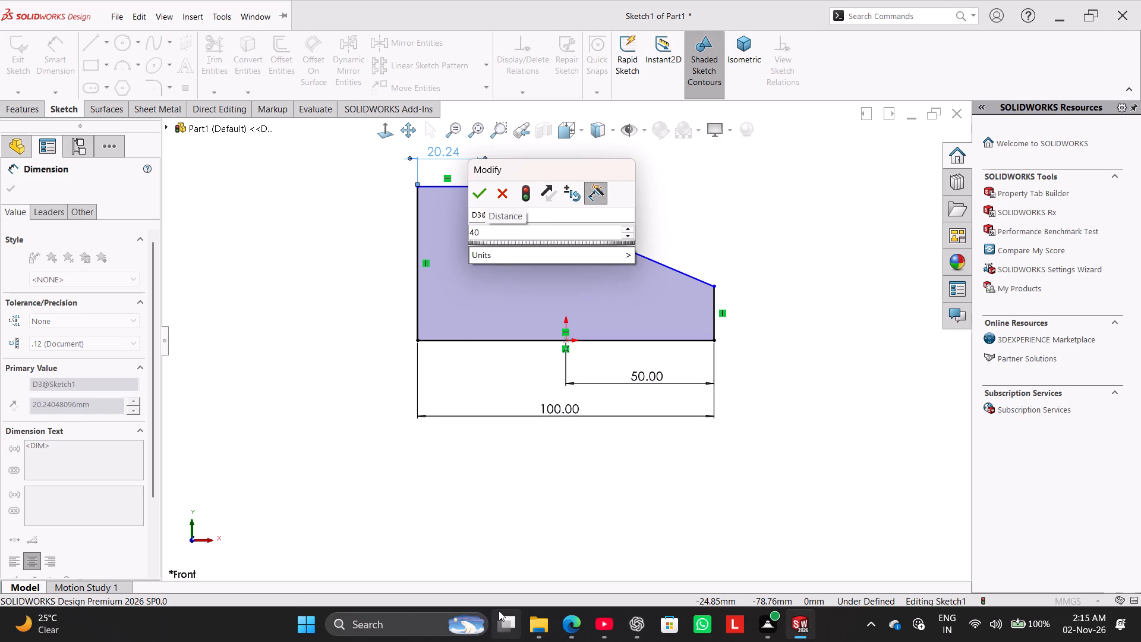
key(Return)
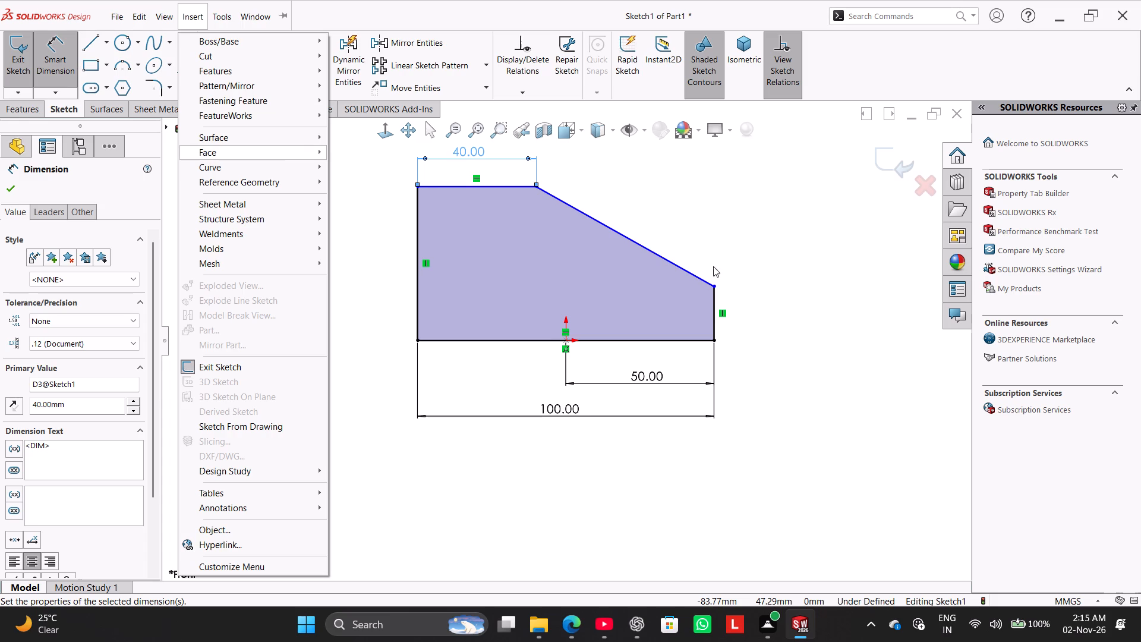
Dimension the profile's right vertical line to 32 mm.
click(720, 244)
click(717, 300)
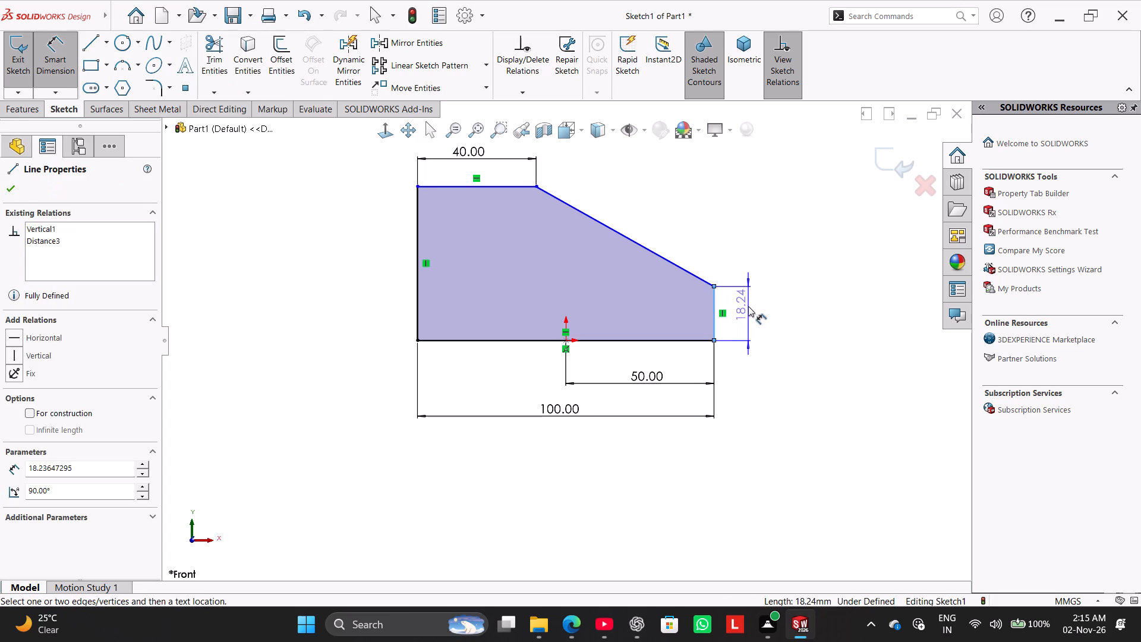
click(748, 306)
text(32)
key(Return)
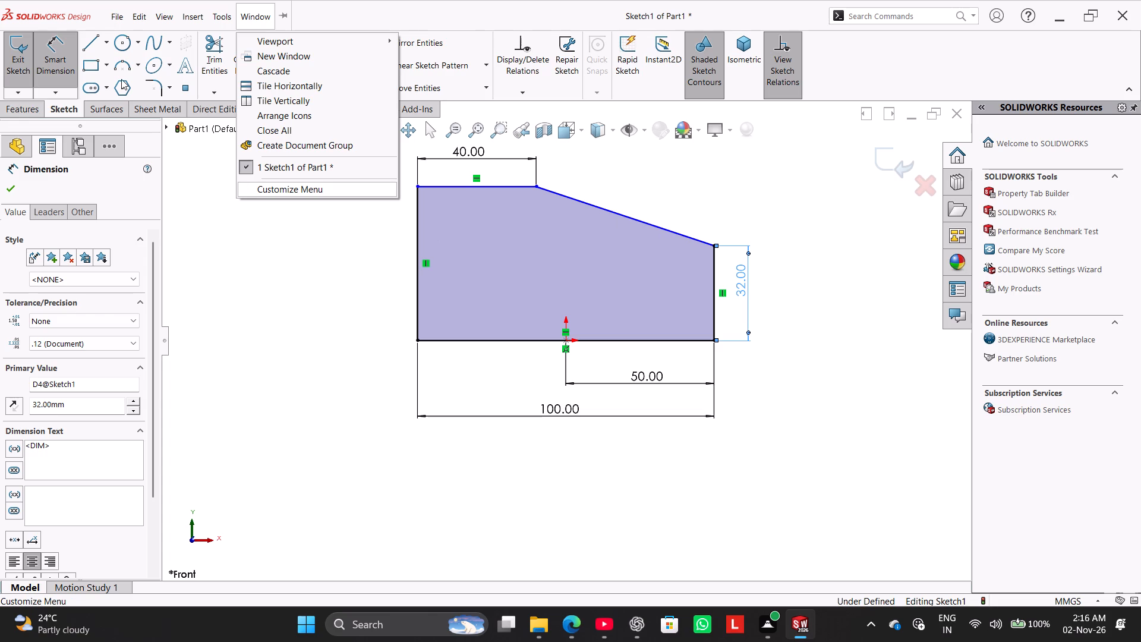
Dimension the profile's left vertical line to 24 mm.
click(58, 74)
click(52, 51)
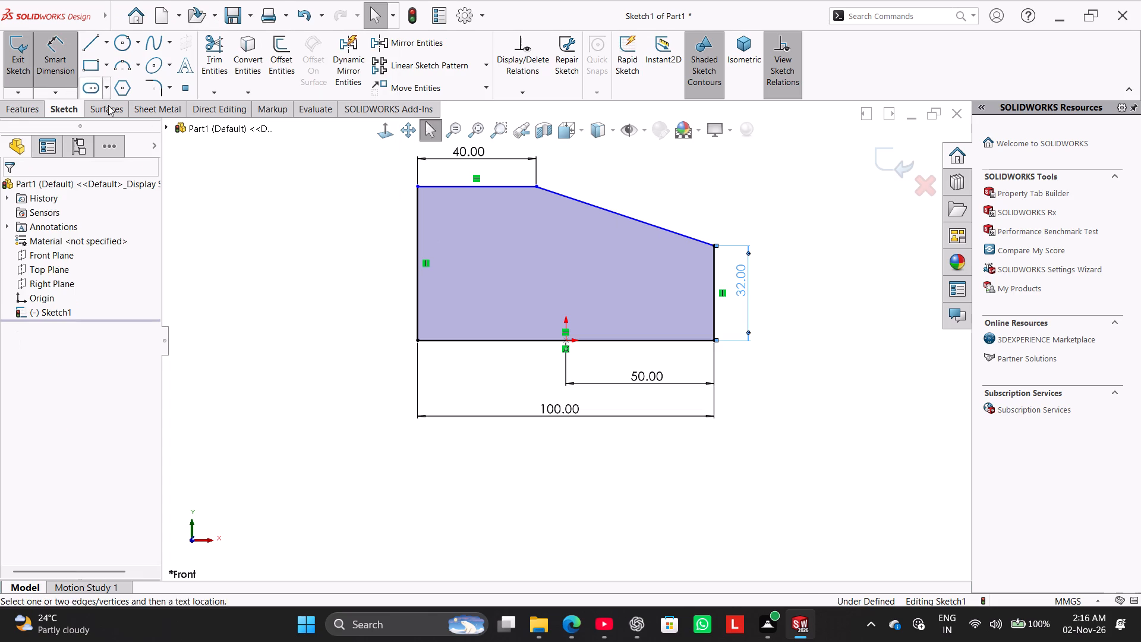
click(420, 303)
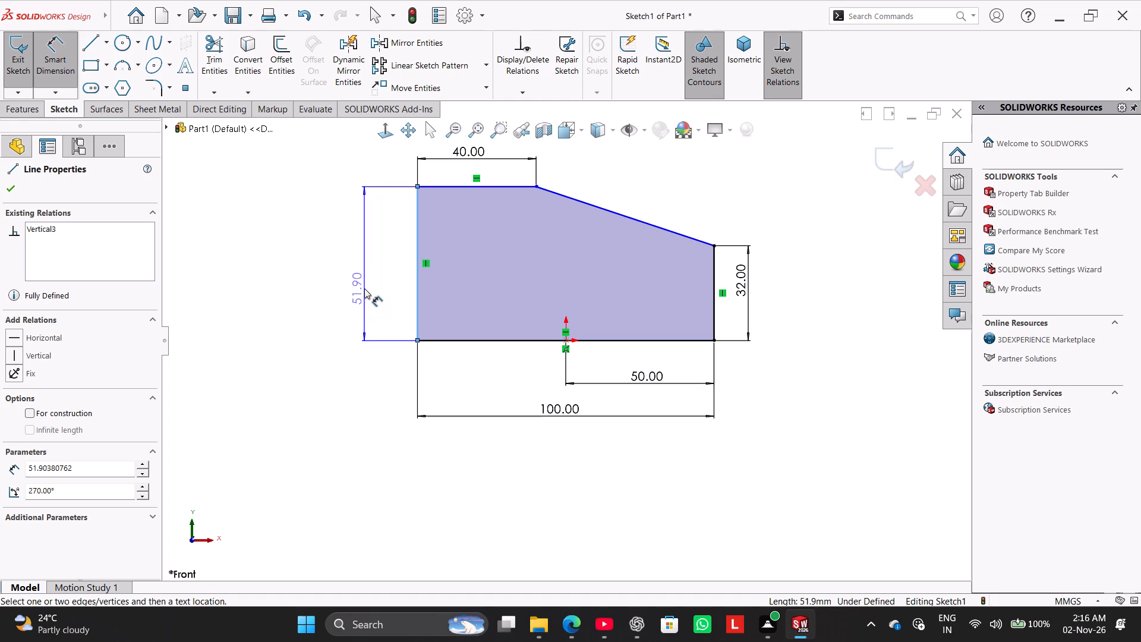
click(364, 288)
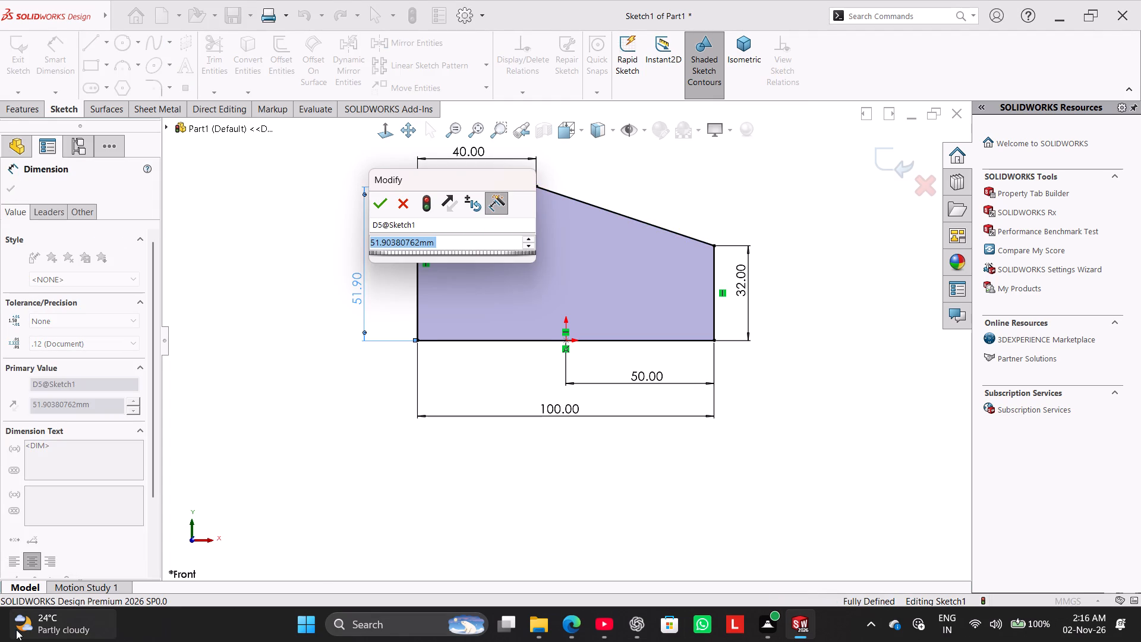
text(24)
key(Return)
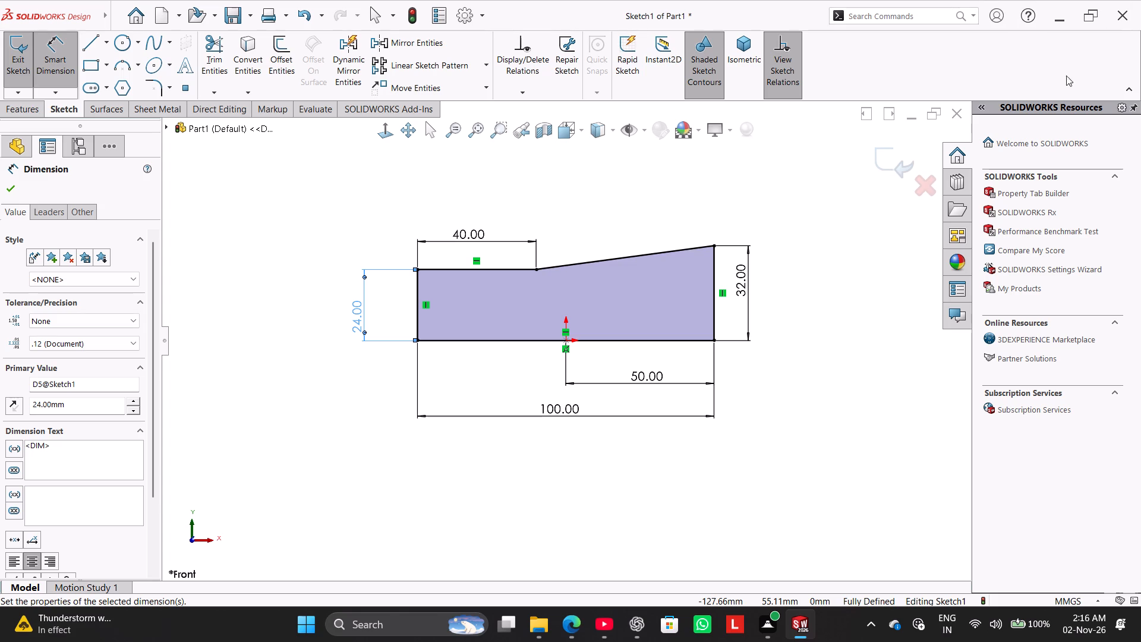
right_click(316, 389)
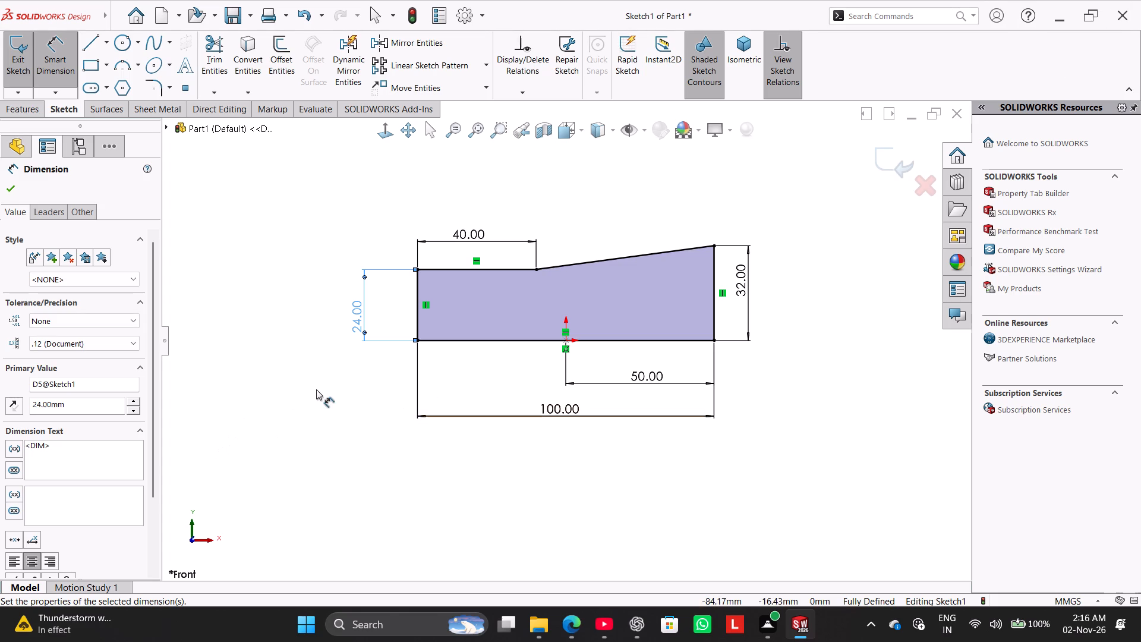
click(339, 430)
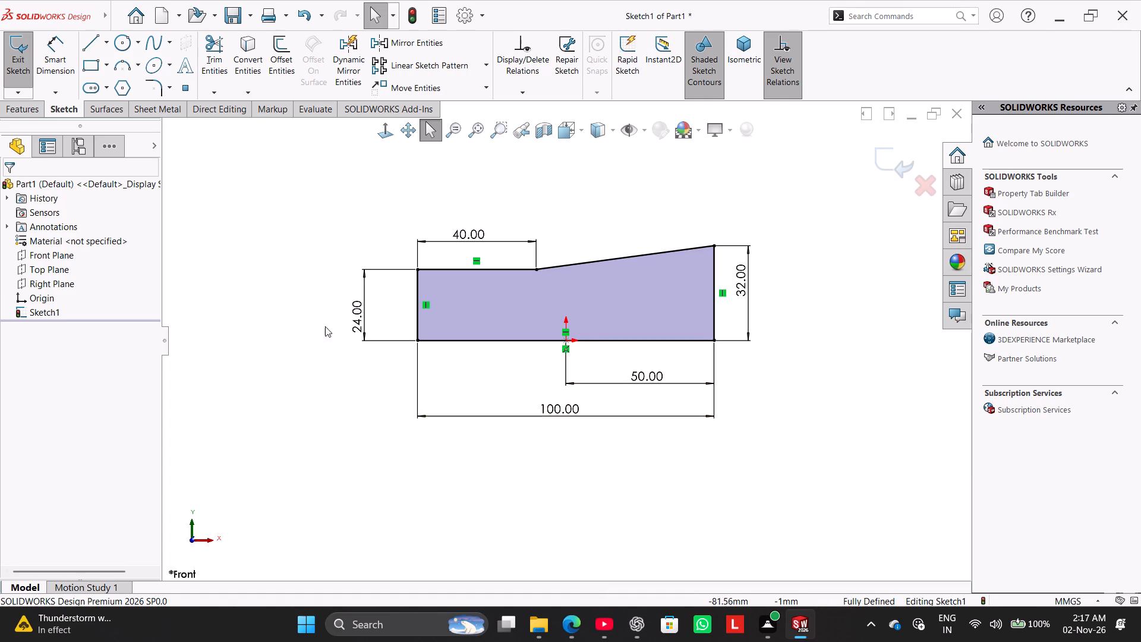
Set the left vertical line's dimension to 124 mm.
double_click(362, 309)
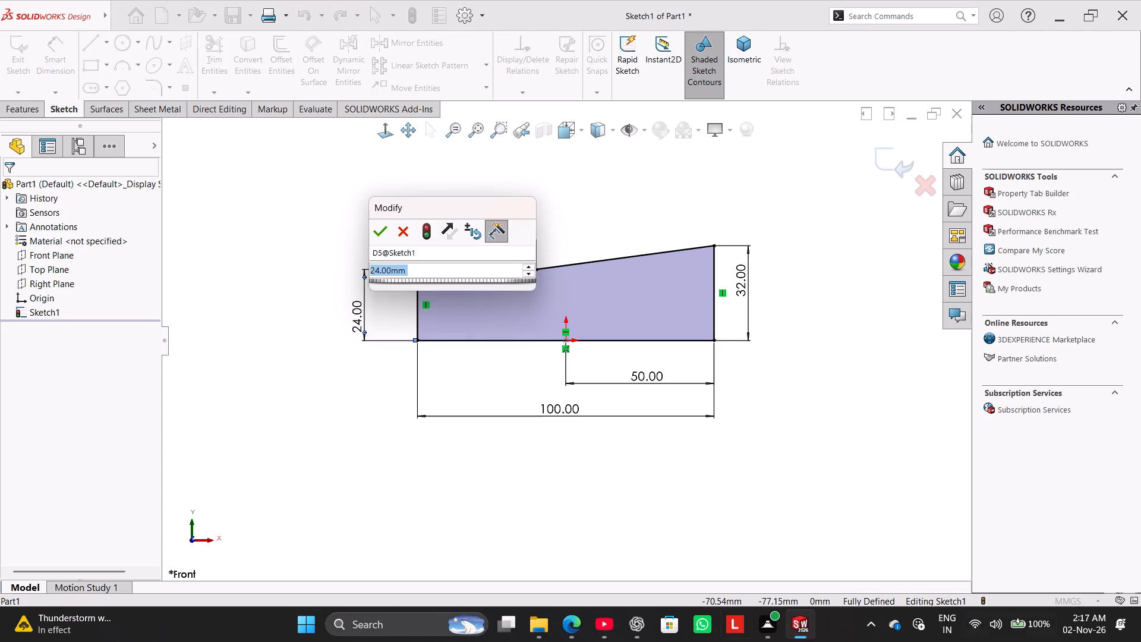
text(124)
key(Return)
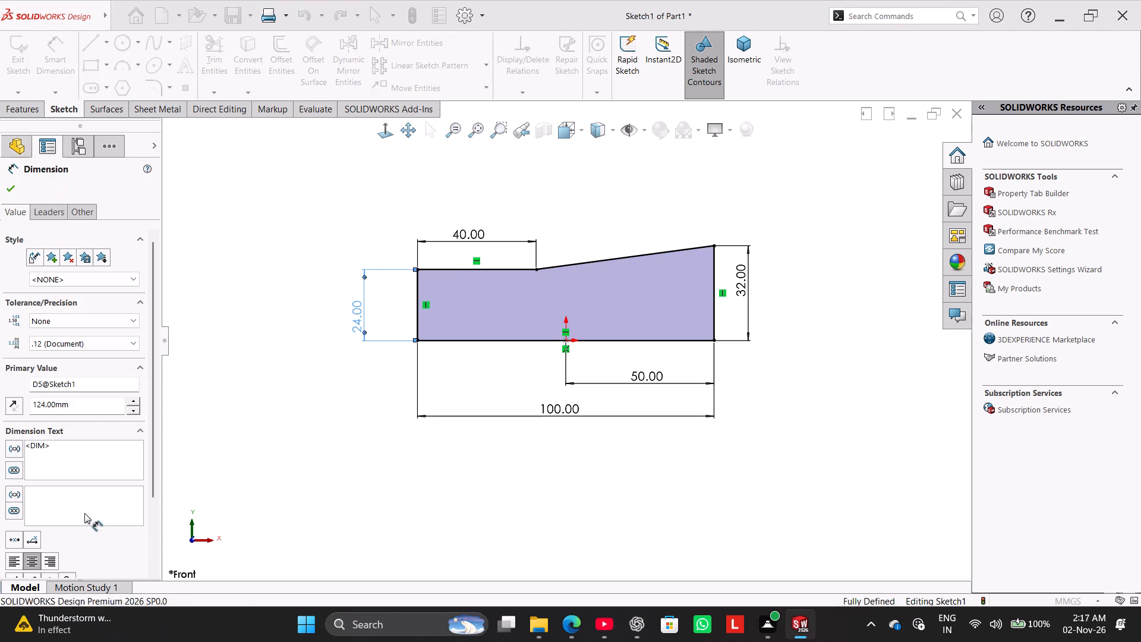
scroll(570, 246, down, 3)
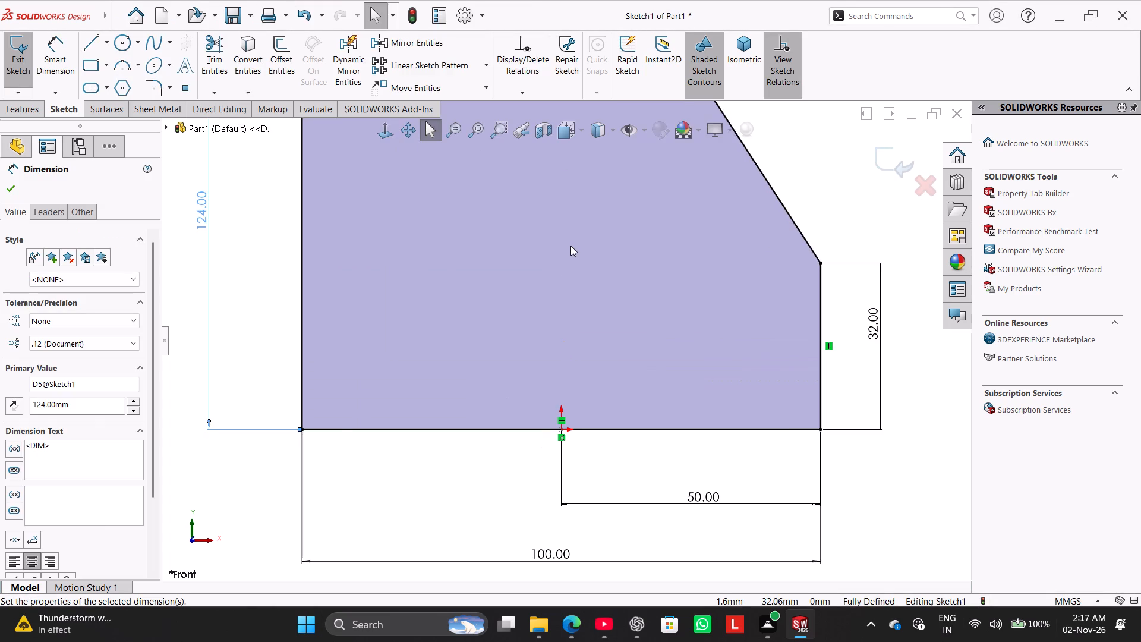
scroll(570, 246, up, 6)
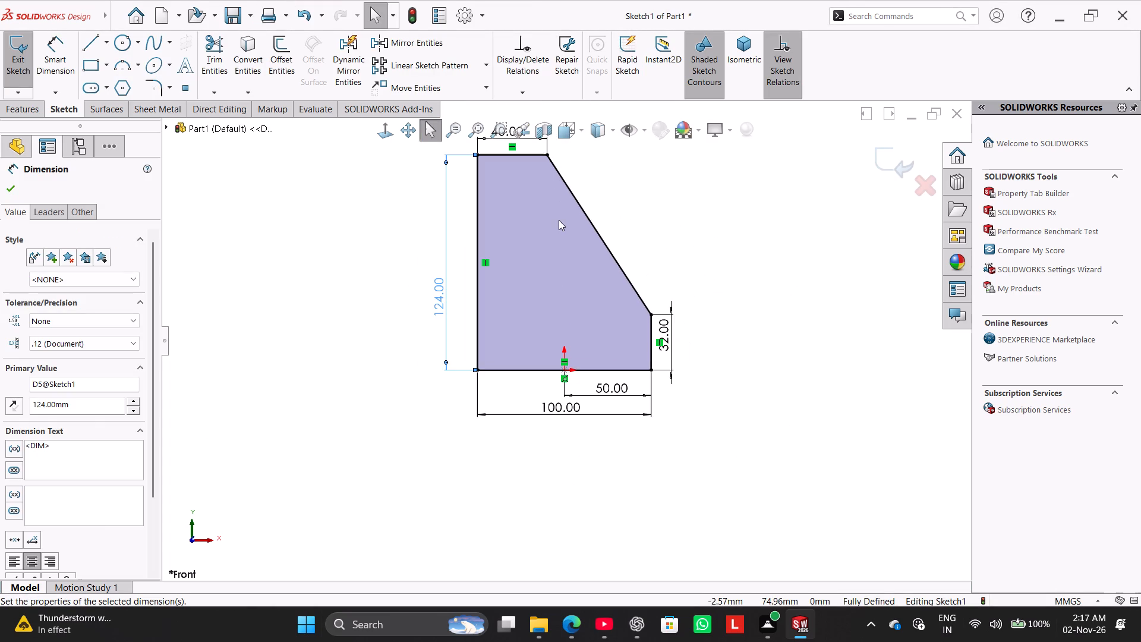
middle_drag(557, 230, 547, 267)
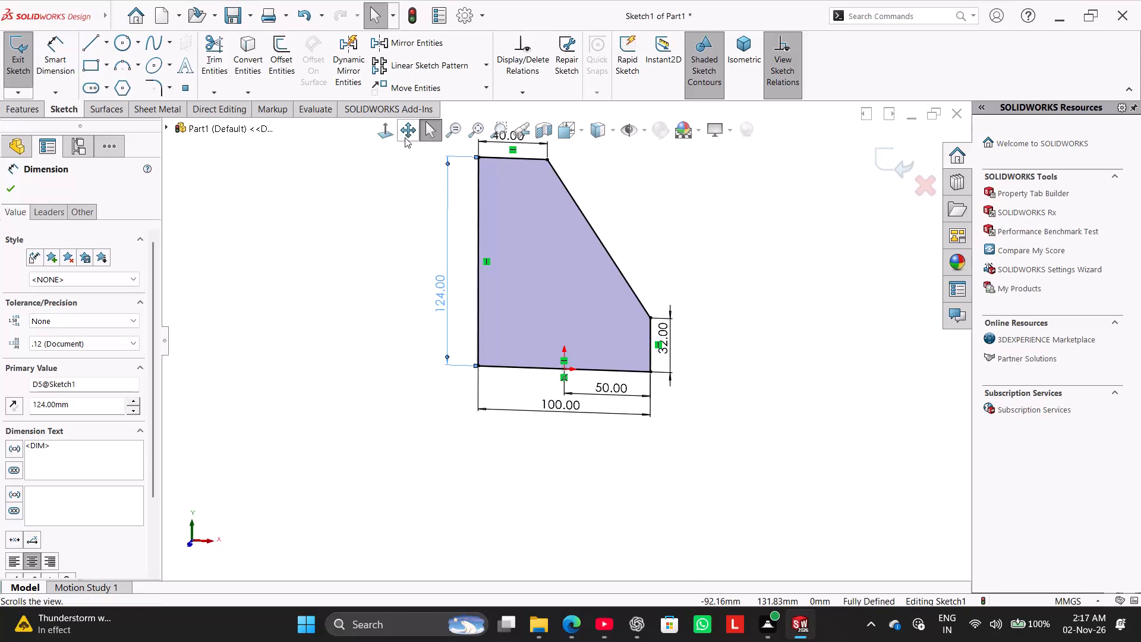
click(390, 131)
scroll(542, 224, up, 1)
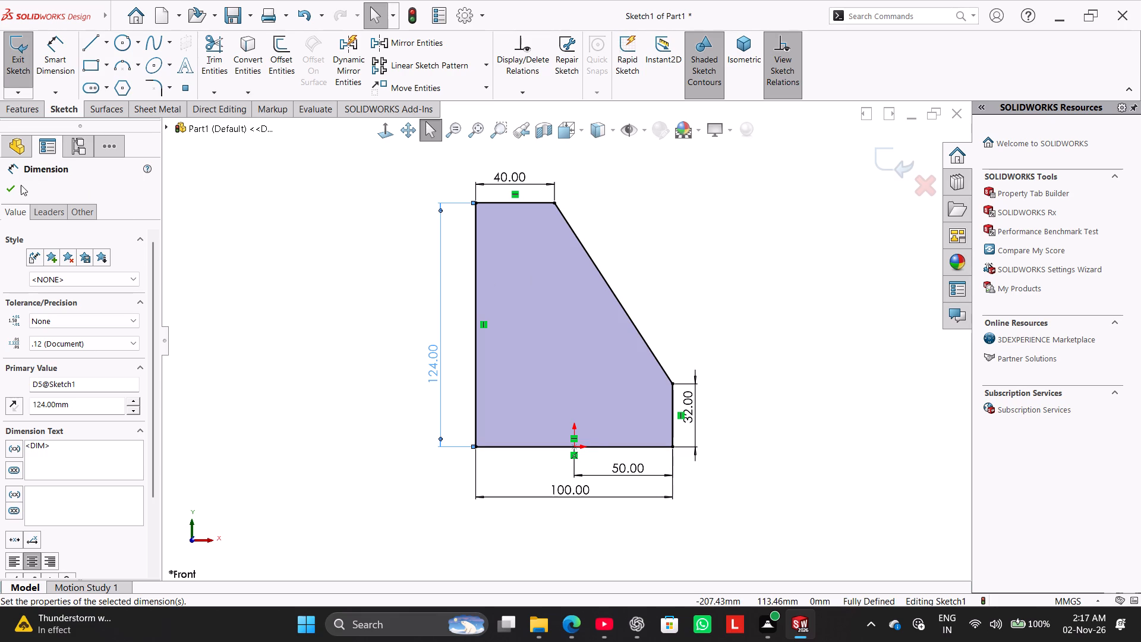
click(7, 190)
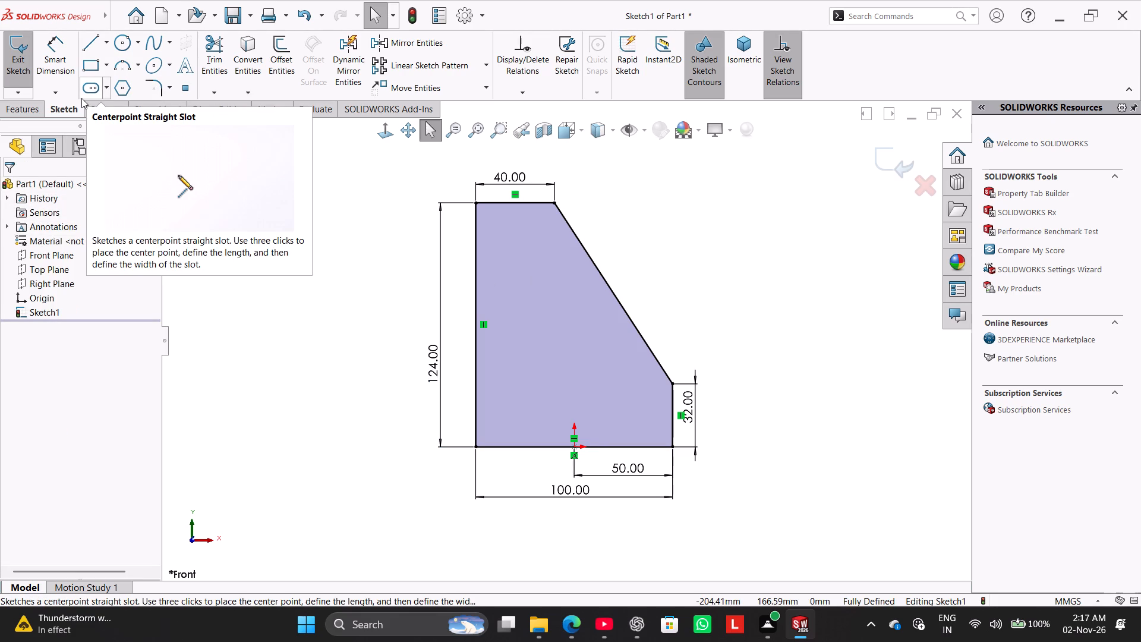
Extrude the profile as a boss with a Mid Plane end condition and a depth of 124 mm.
click(27, 108)
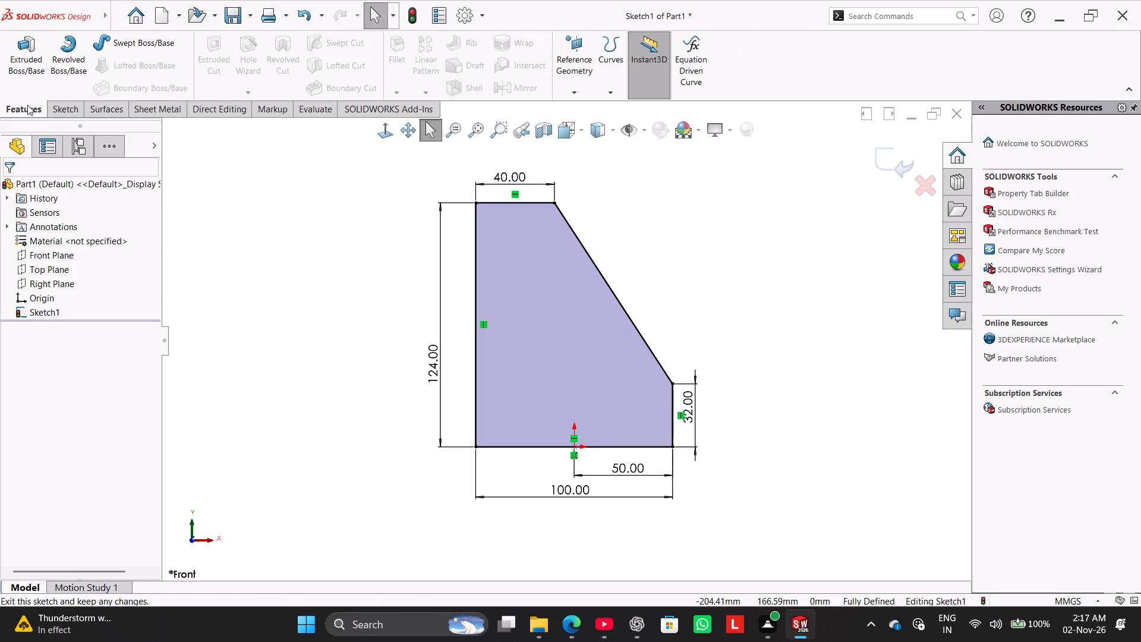
click(21, 76)
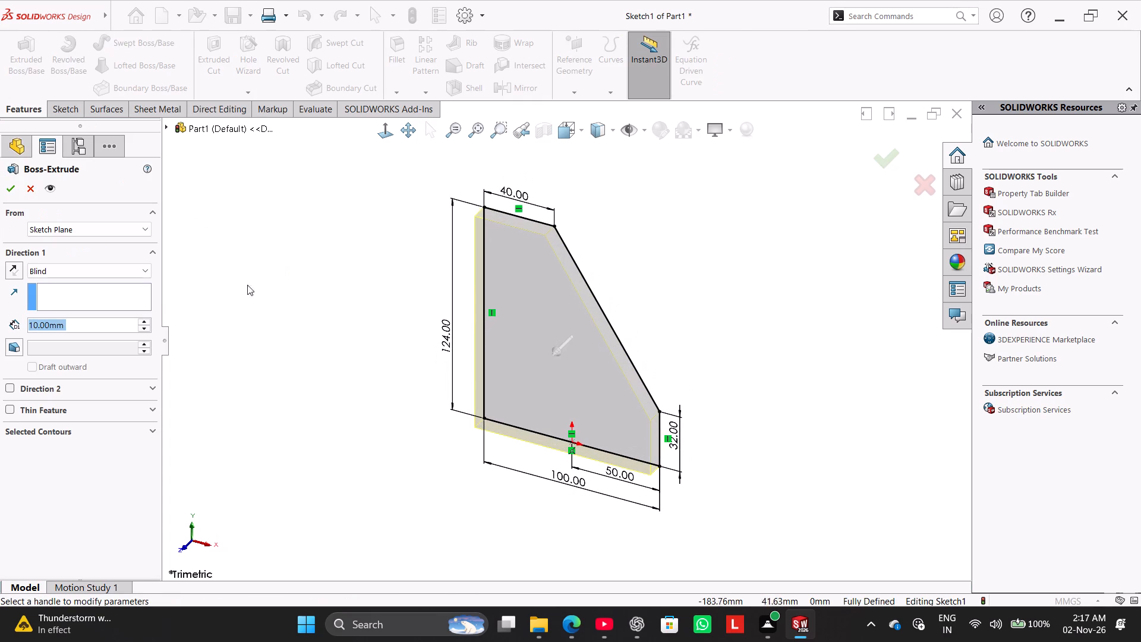
click(116, 273)
click(123, 332)
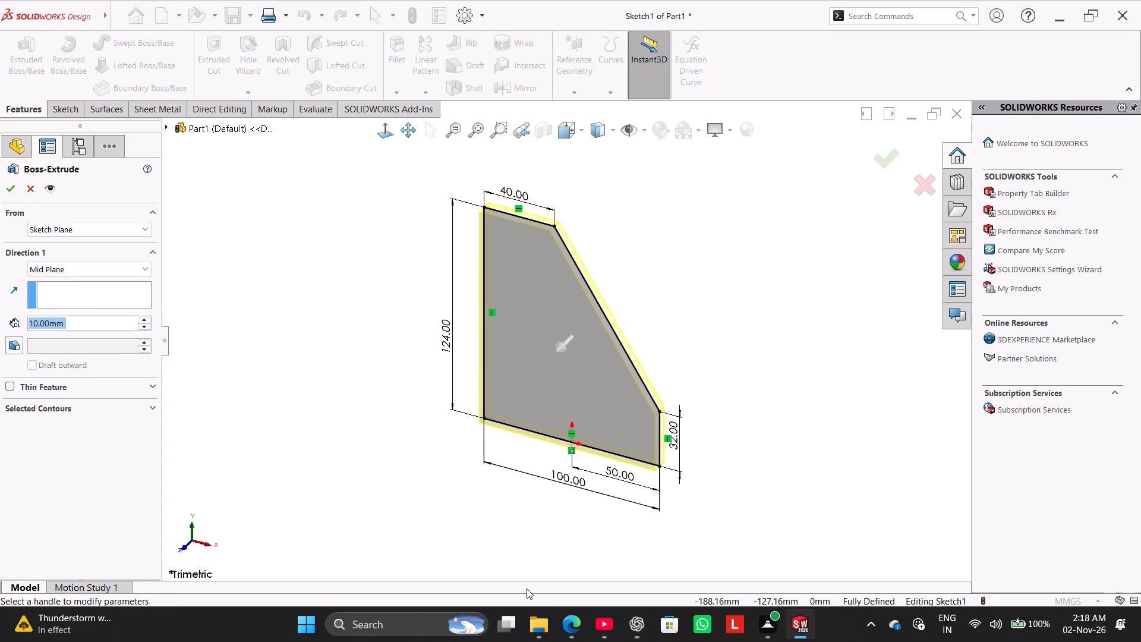
text(124)
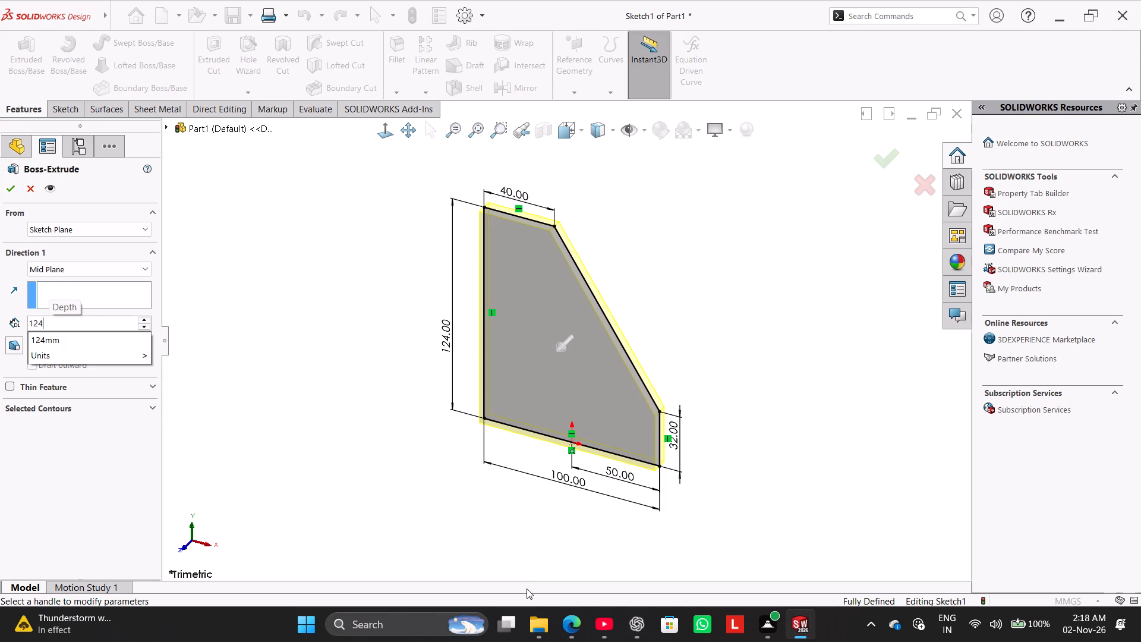
key(Return)
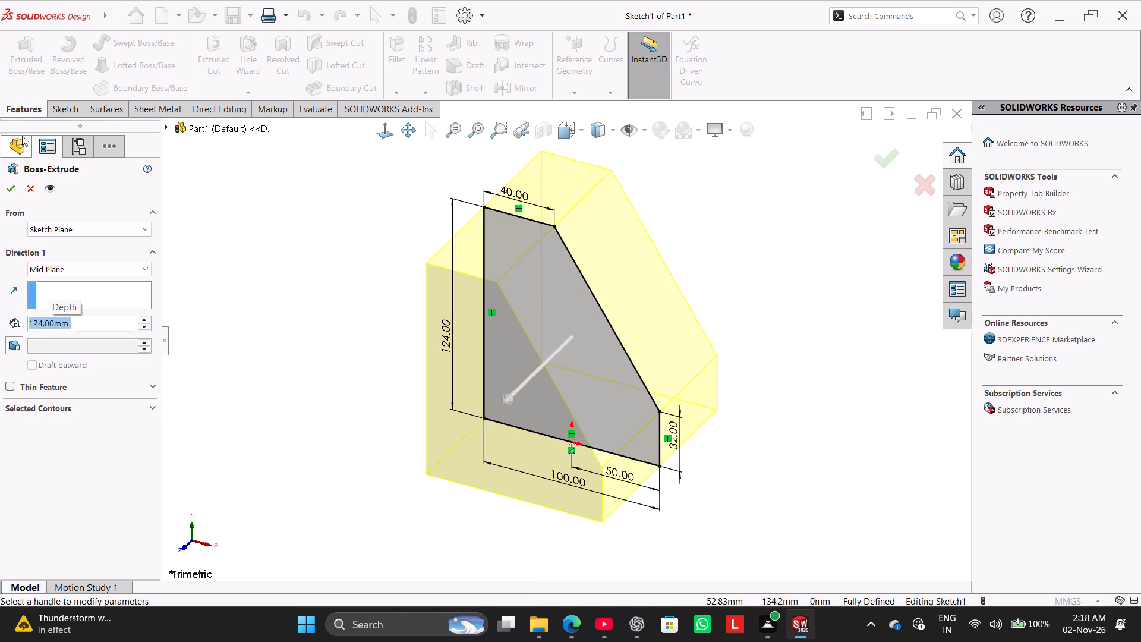
click(7, 192)
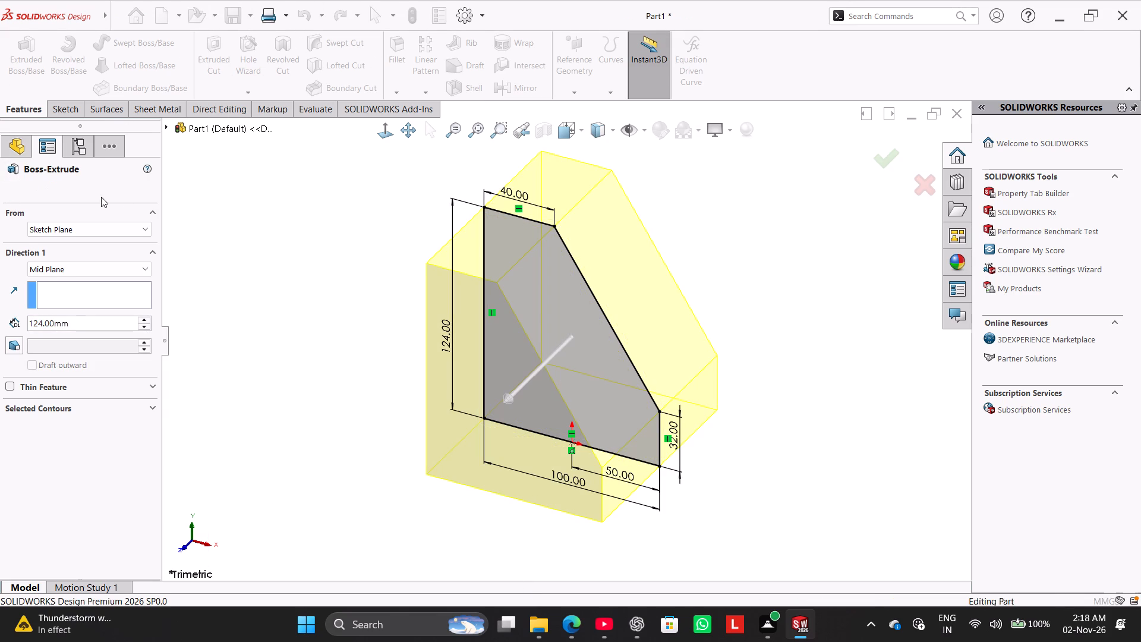
click(282, 234)
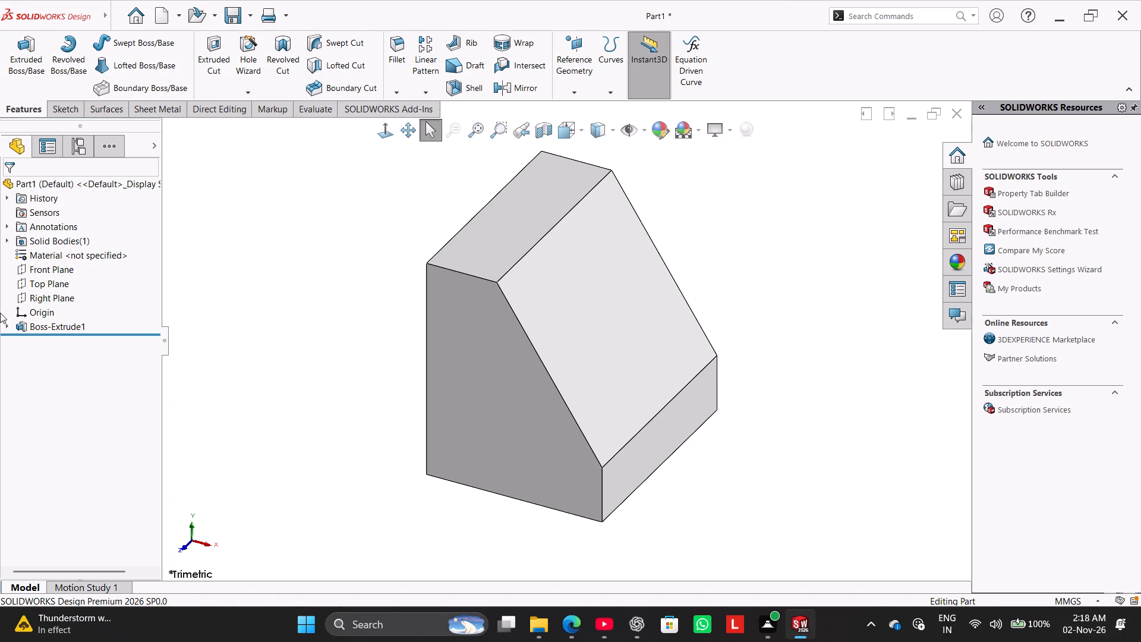
Reopen the extrusion's base sketch and open the left vertical line's dimension for editing.
right_click(57, 324)
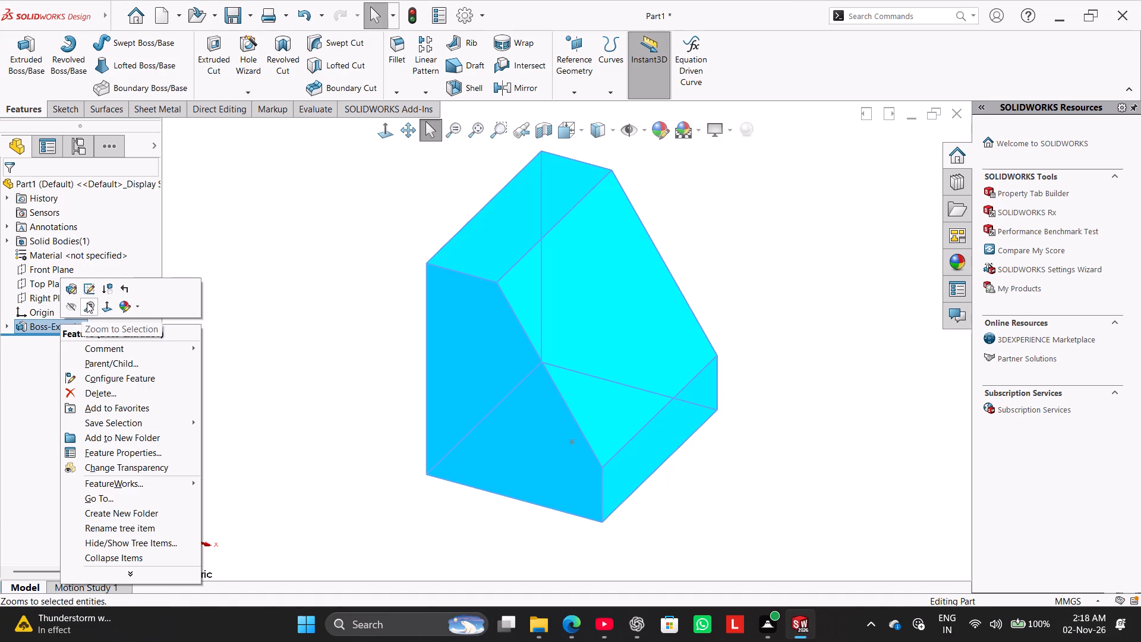
click(91, 288)
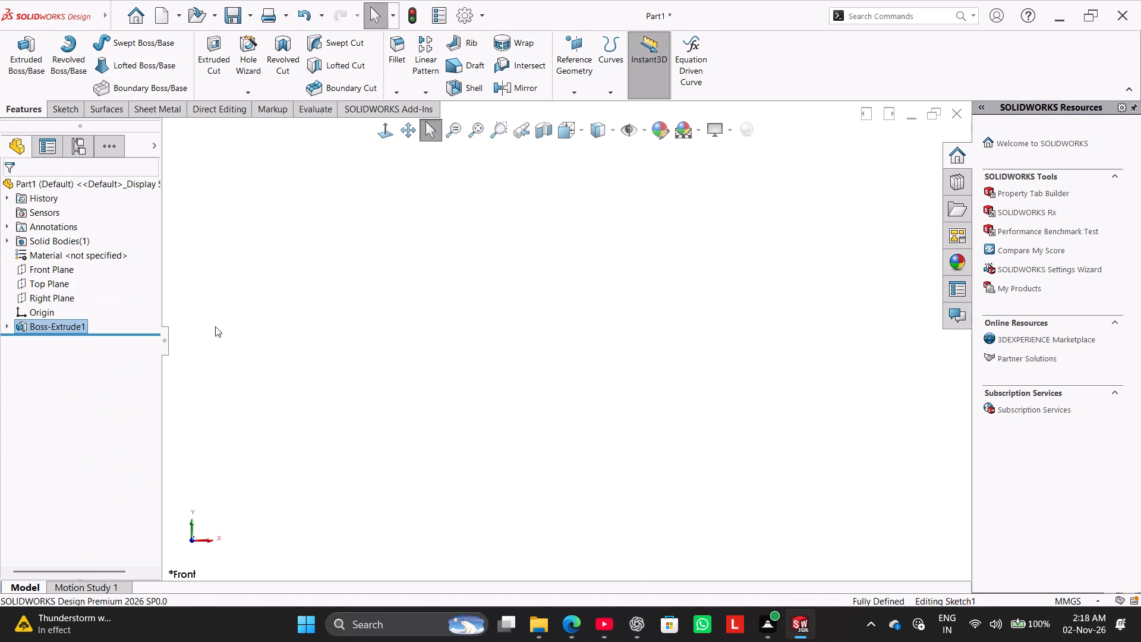
scroll(368, 331, down, 2)
scroll(390, 353, up, 3)
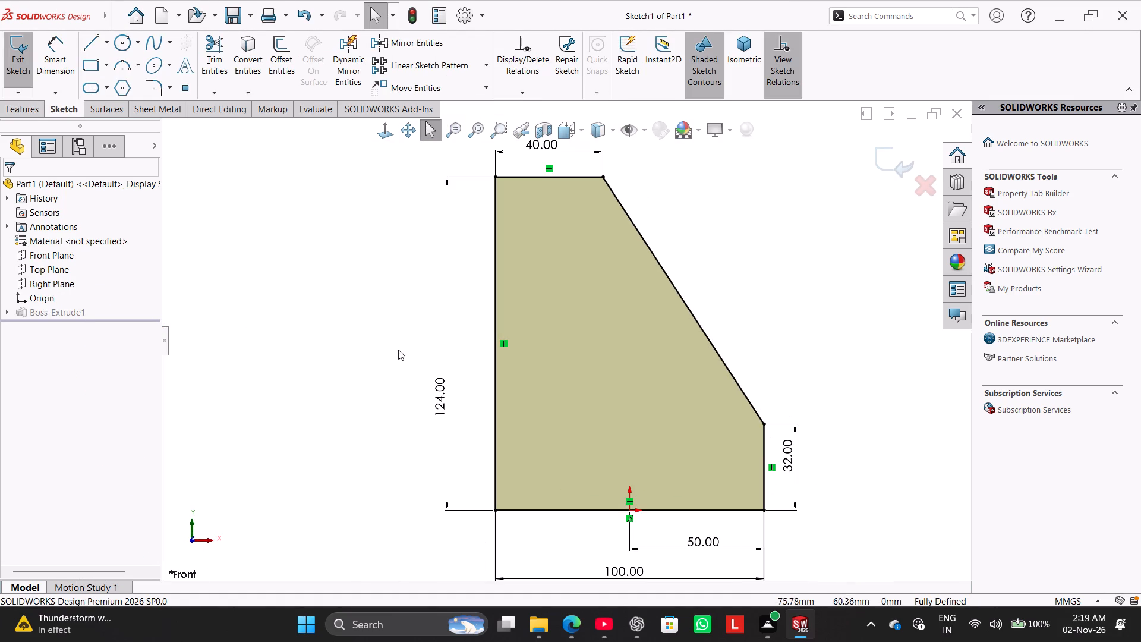
double_click(444, 392)
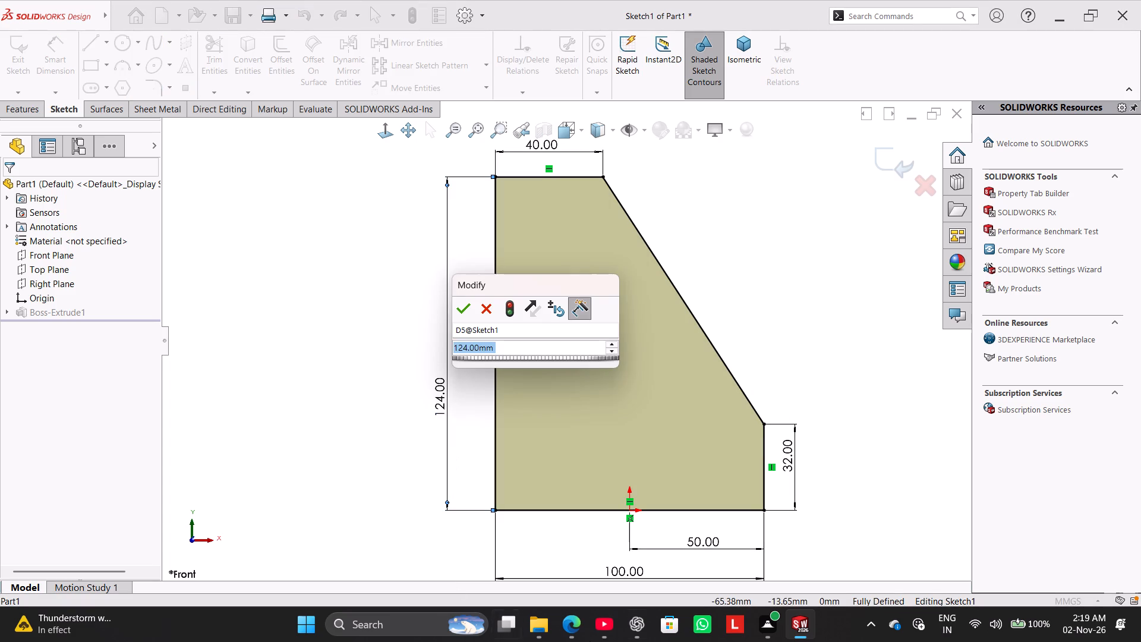
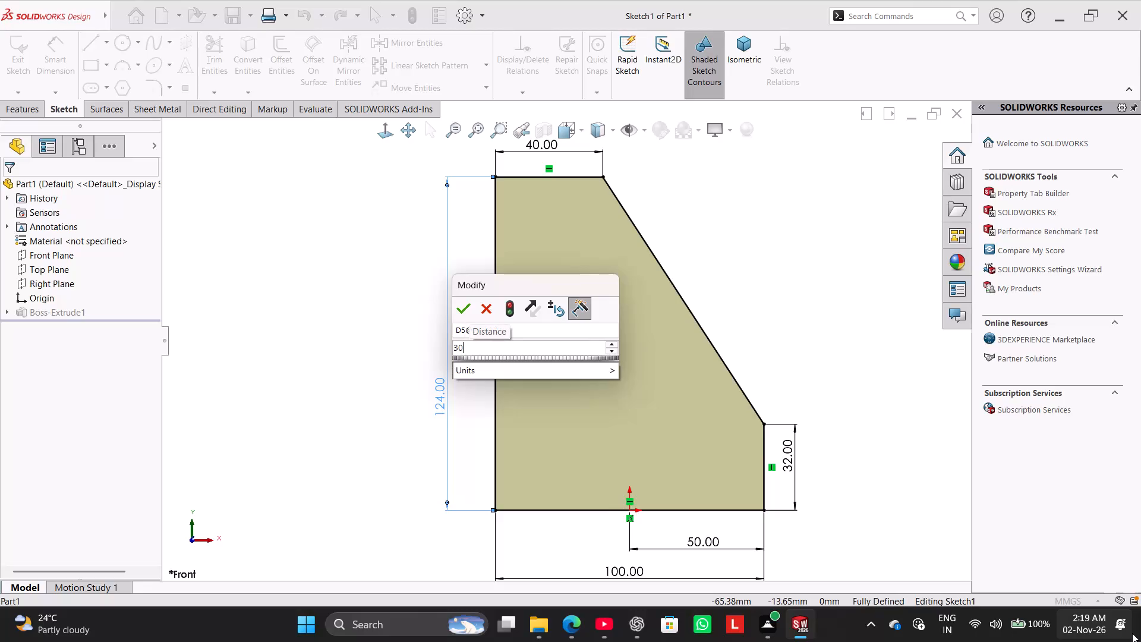
Set the left vertical line's dimension to 30+32+30 (92 mm) and exit the sketch to rebuild the extrusion.
text(+32)
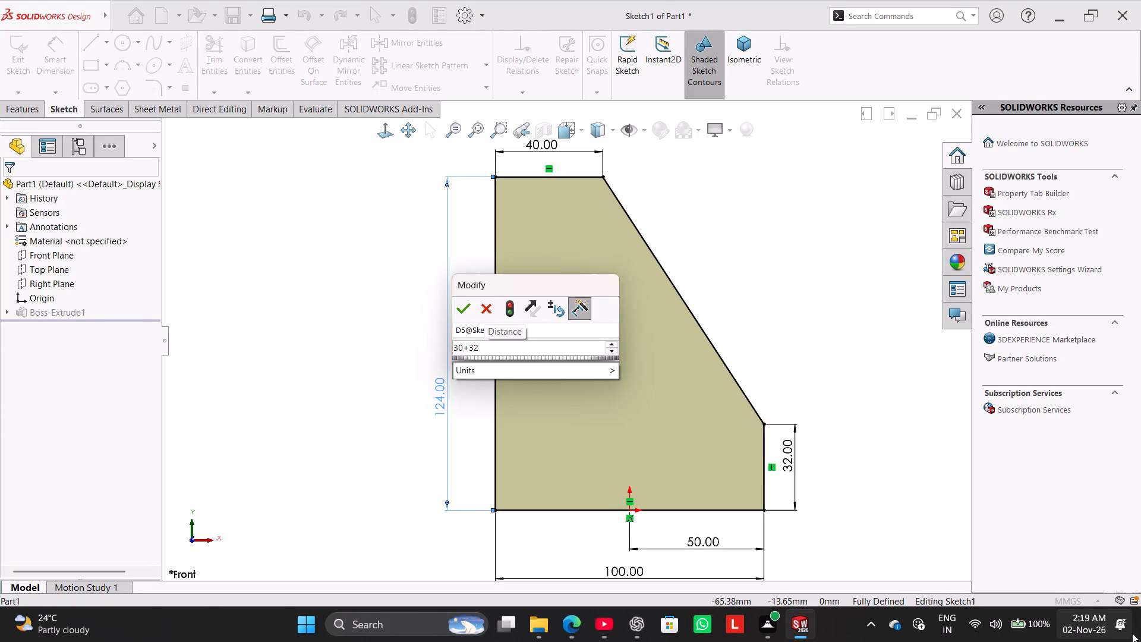
text(+30)
key(Return)
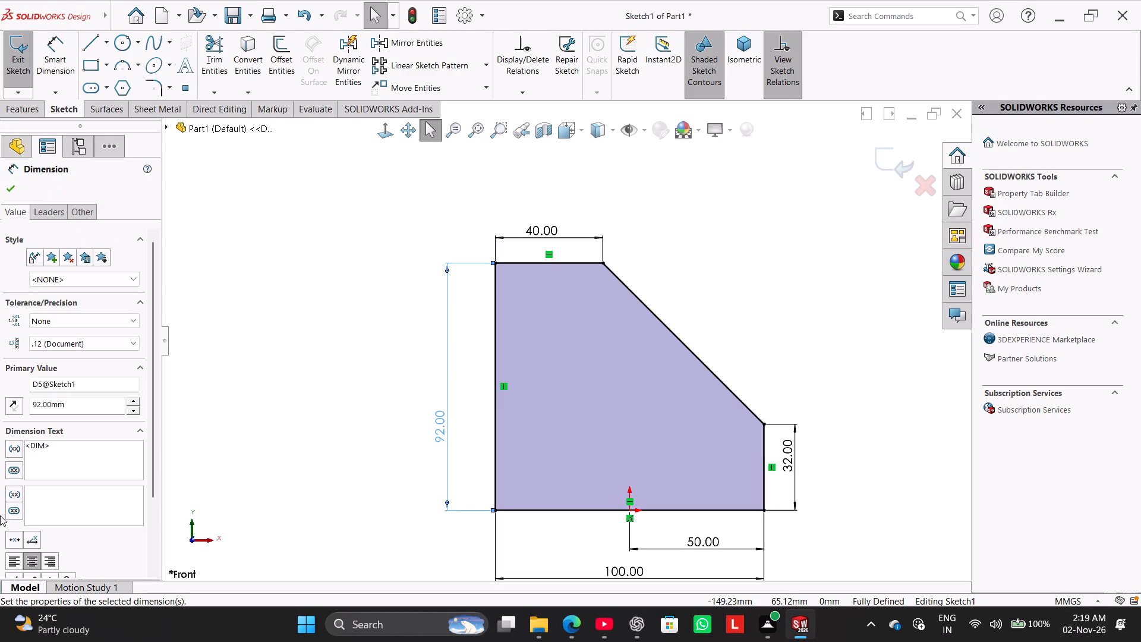
click(17, 46)
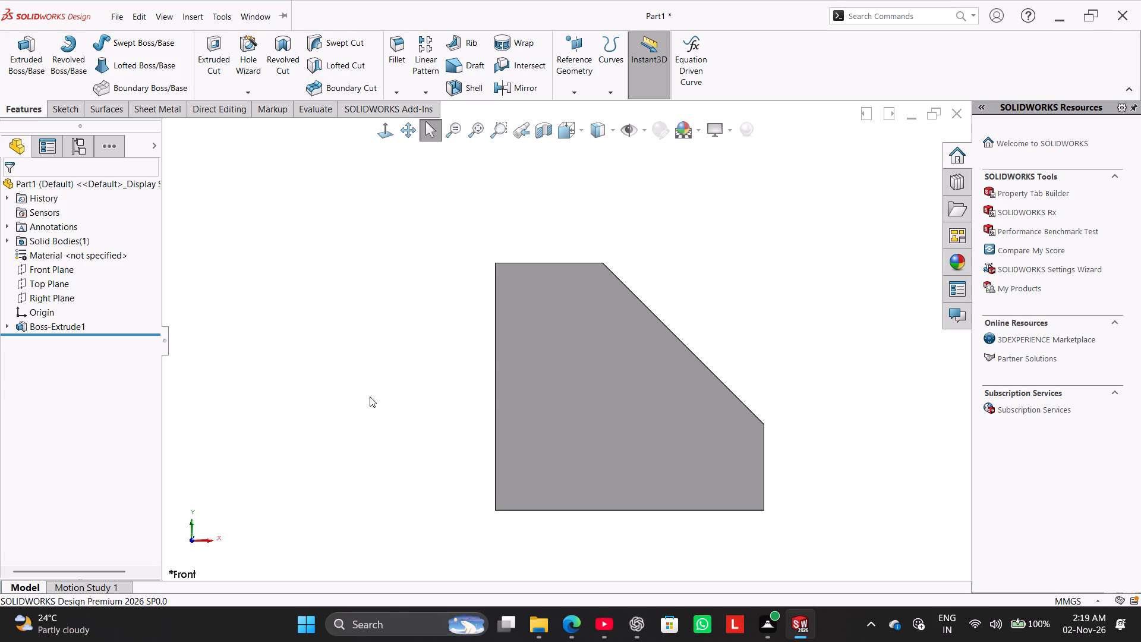
middle_drag(370, 396, 330, 463)
right_drag(330, 456, 413, 374)
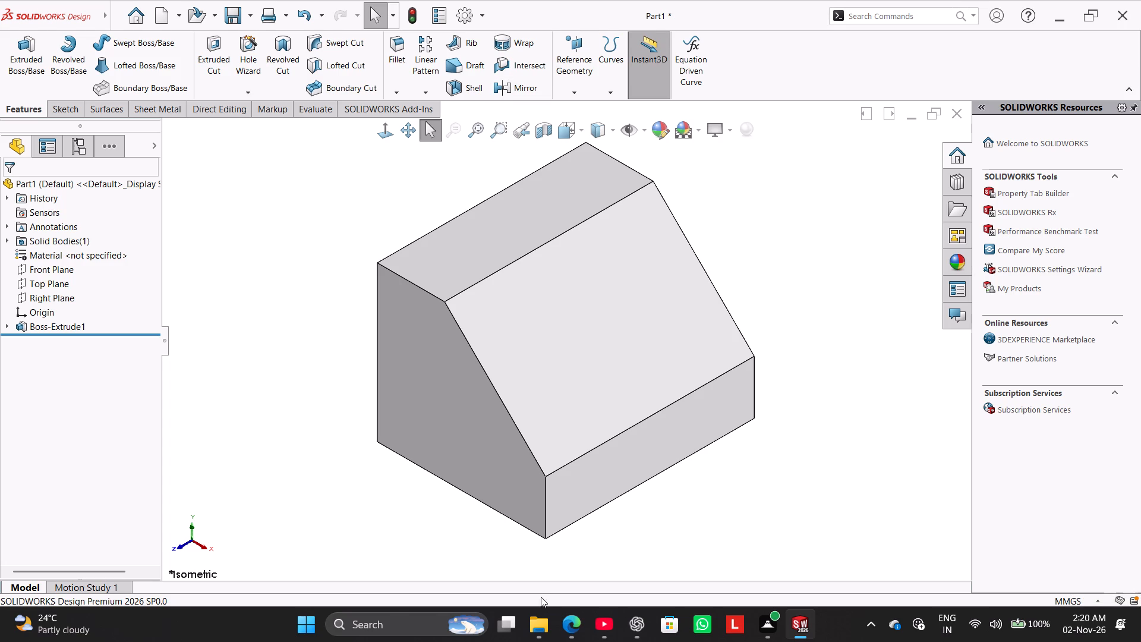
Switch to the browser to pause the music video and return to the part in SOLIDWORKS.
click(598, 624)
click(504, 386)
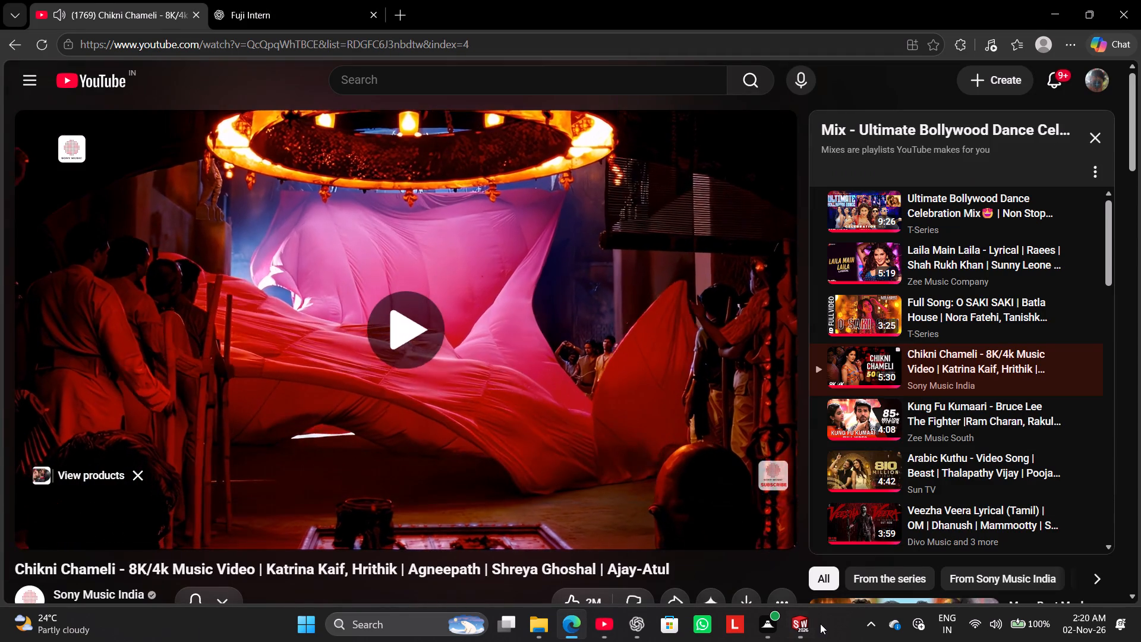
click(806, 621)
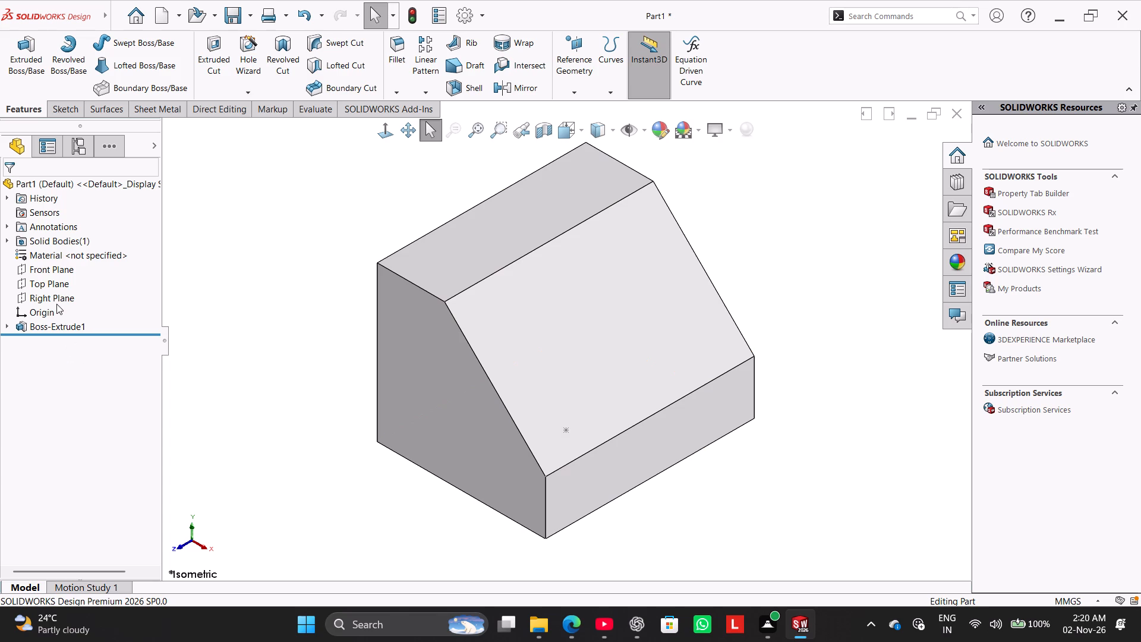
Start a sketch on the Top Plane and draw a corner rectangle about 60 mm wide, spanning the sloped face's width.
click(52, 282)
click(68, 269)
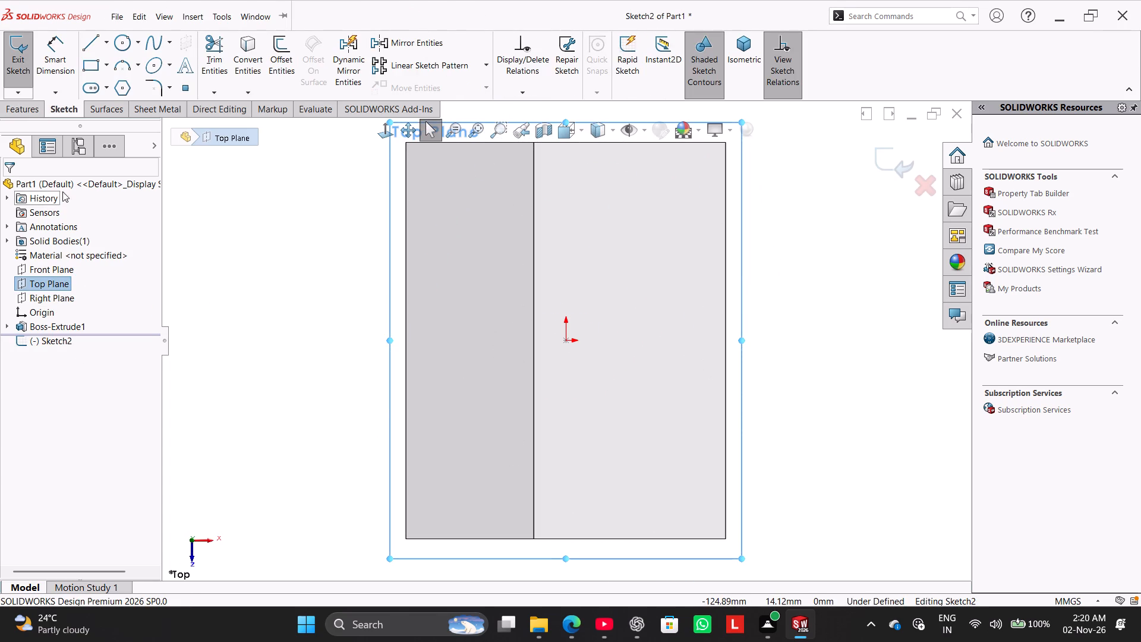
click(85, 64)
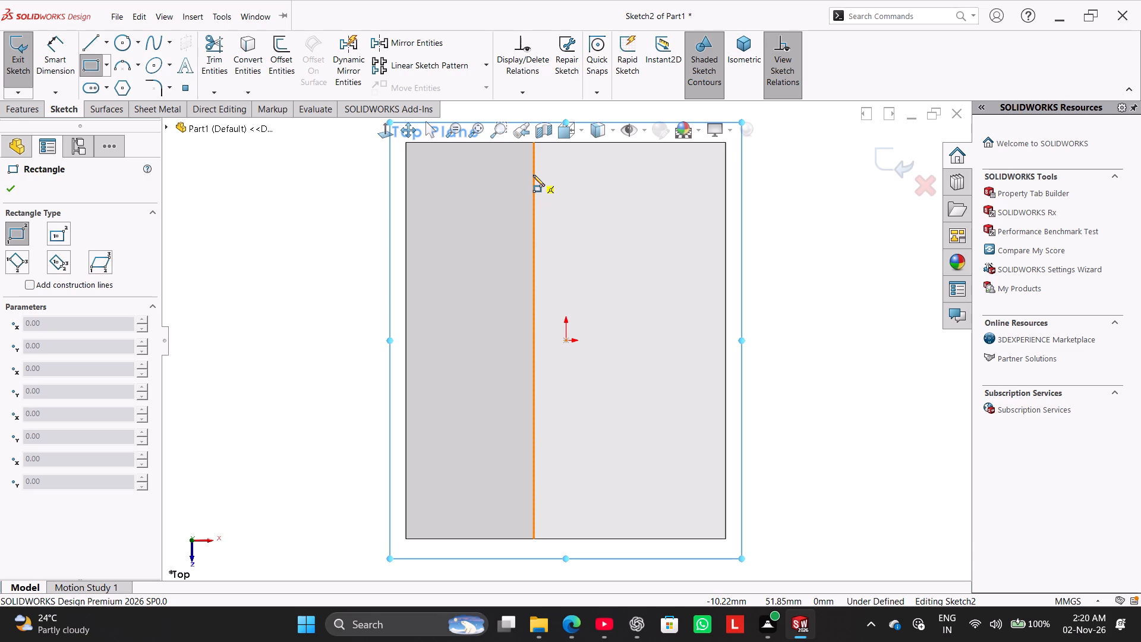
click(533, 175)
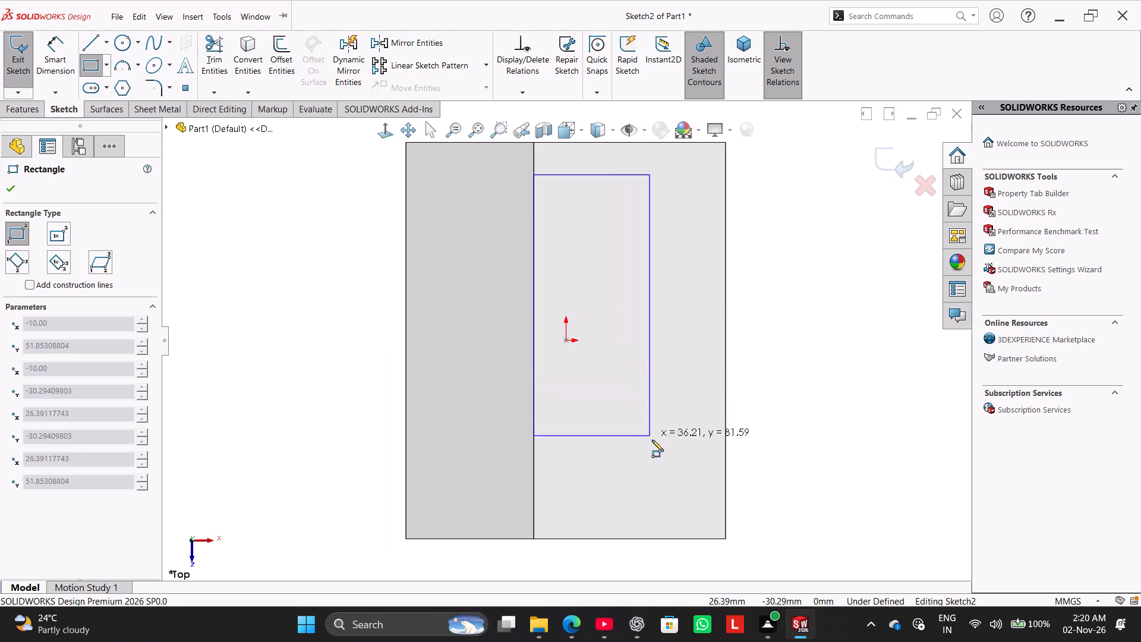
click(724, 508)
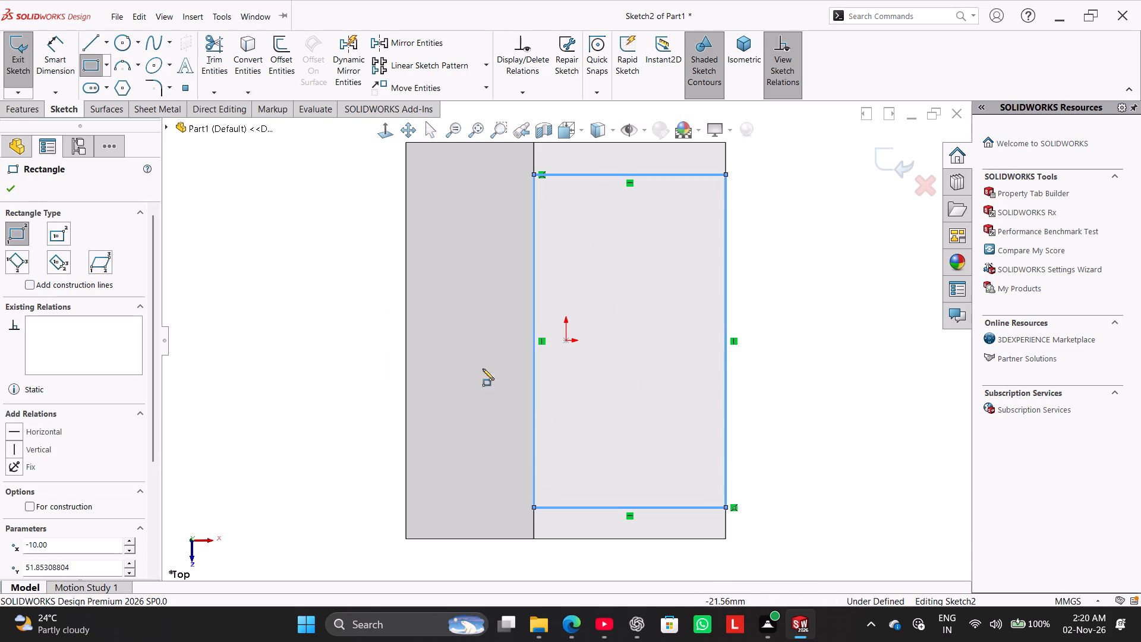
Dimension the distance between the rectangle's back line and the body's back edge as 18 mm.
click(56, 71)
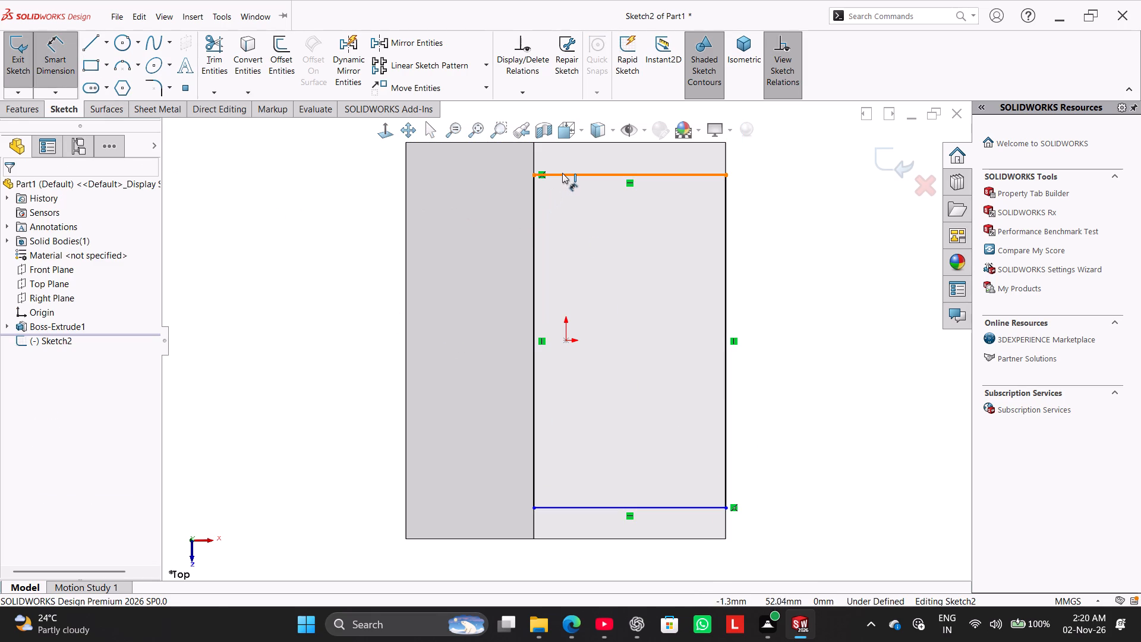
click(562, 173)
middle_drag(587, 151, 572, 156)
click(392, 128)
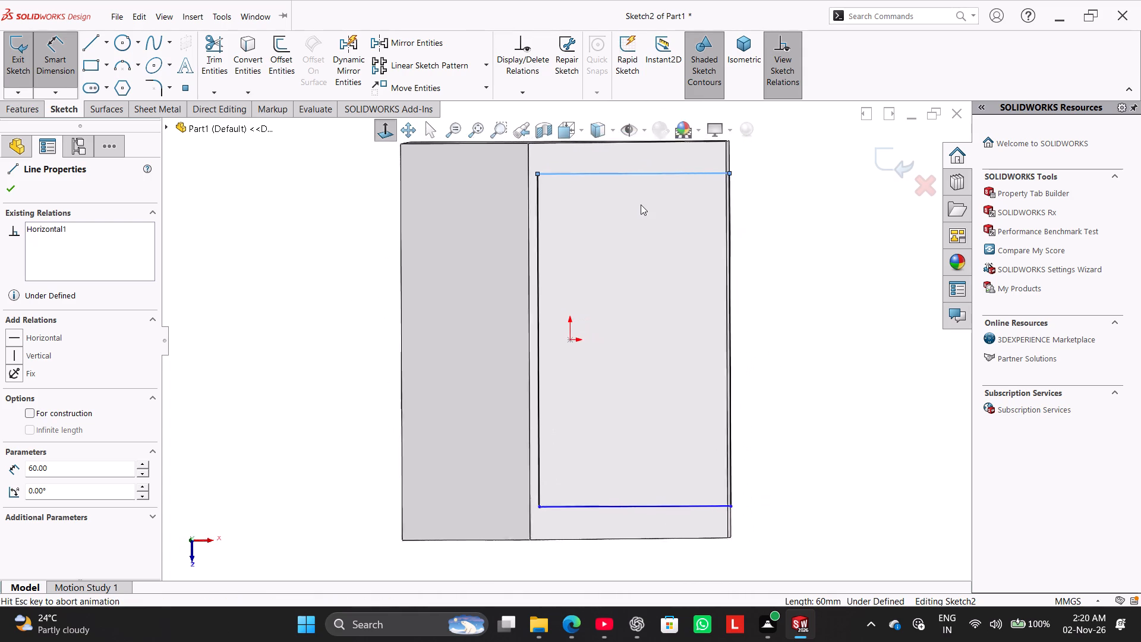
middle_drag(617, 252, 609, 260)
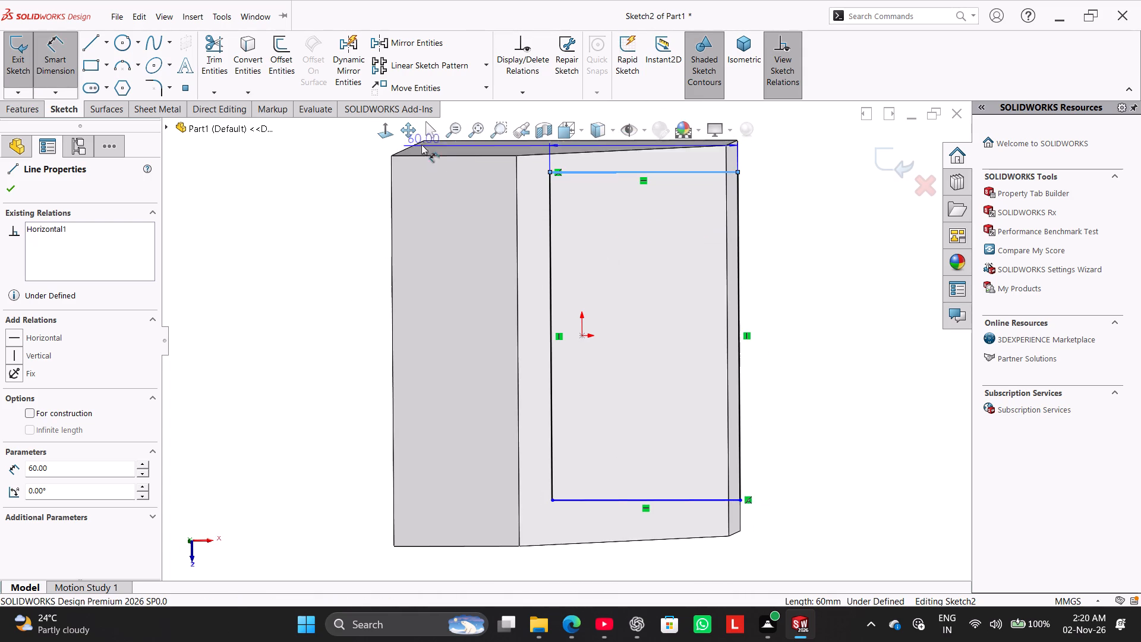
click(383, 129)
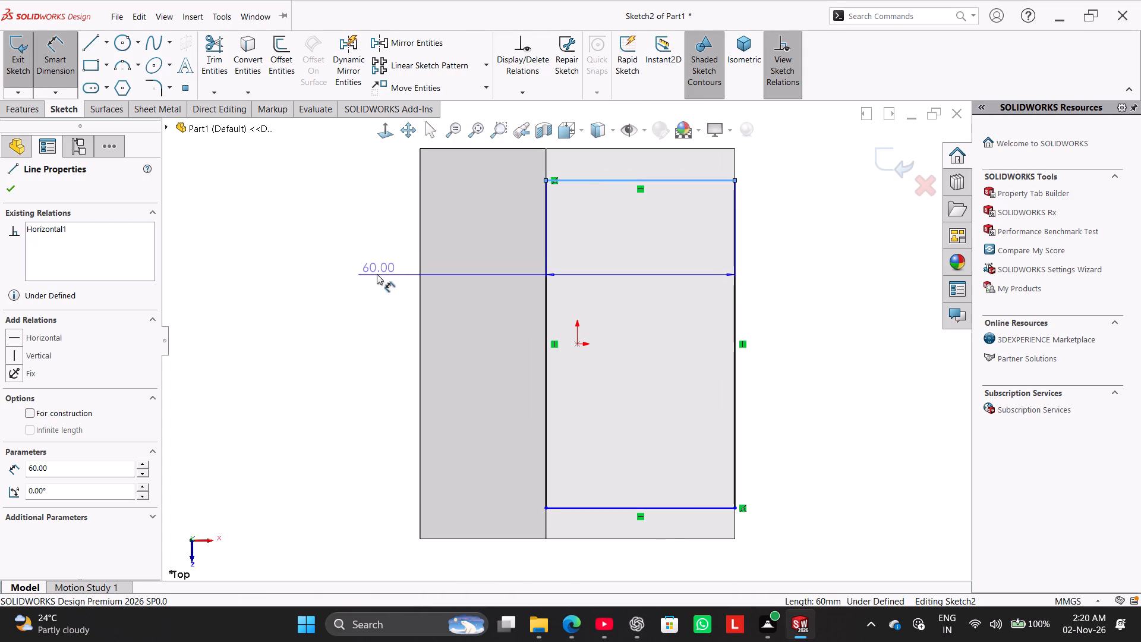
scroll(397, 256, up, 1)
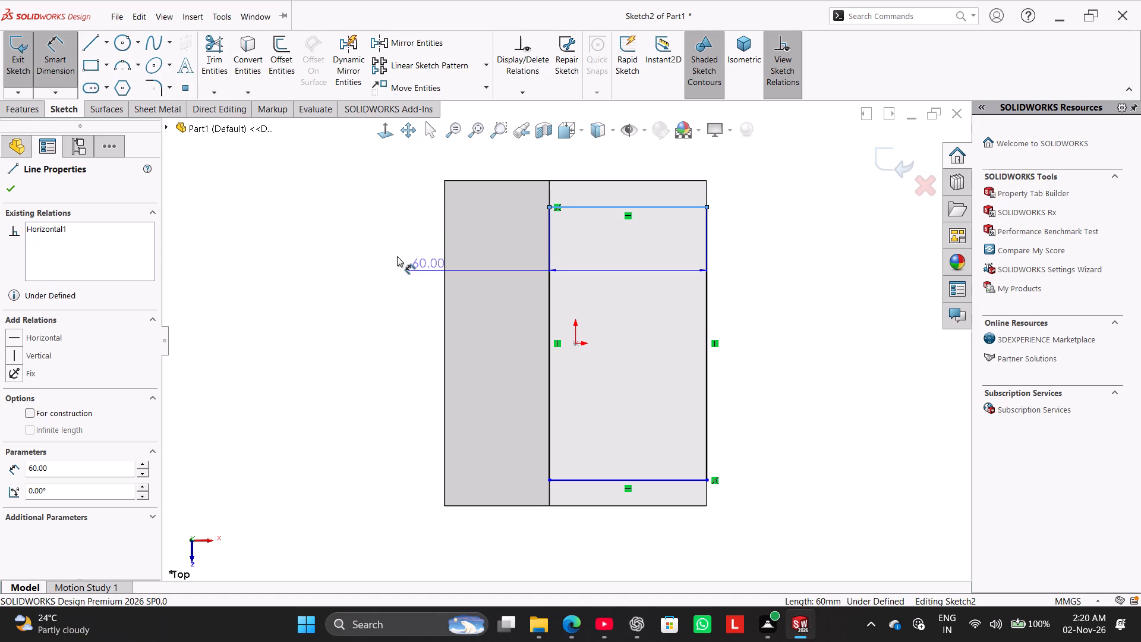
scroll(422, 224, up, 1)
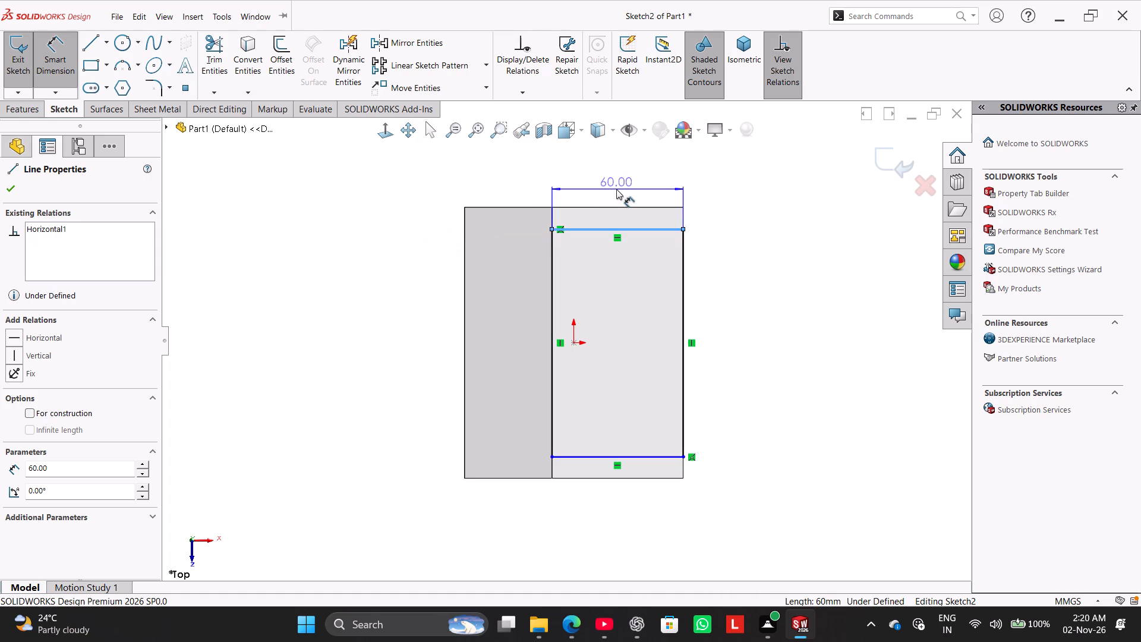
click(417, 133)
middle_drag(584, 194, 513, 268)
click(410, 132)
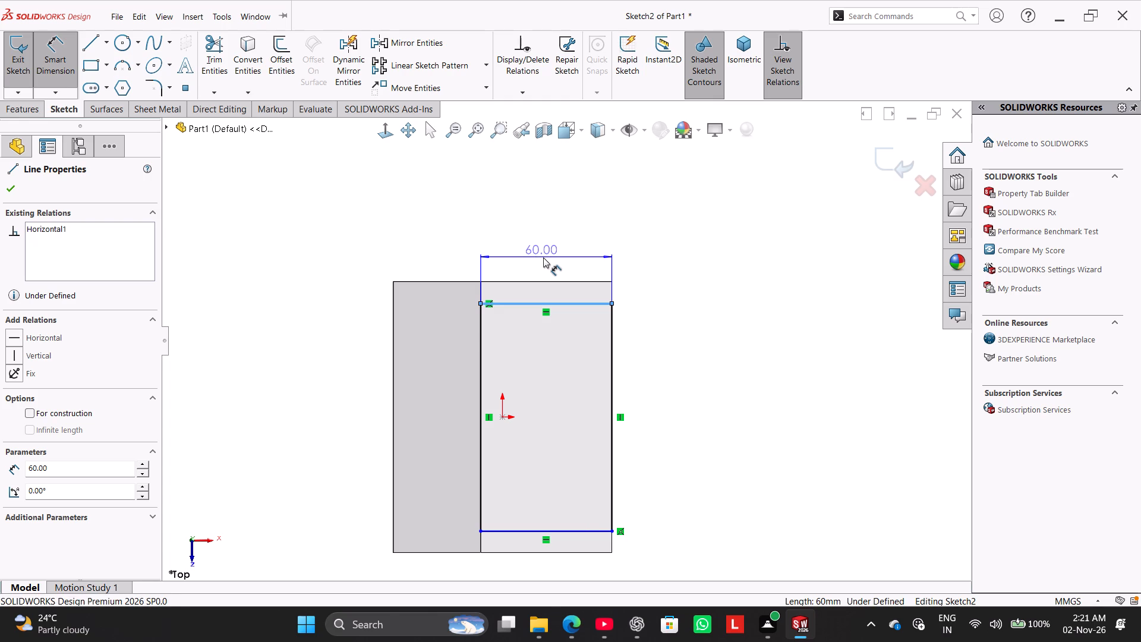
click(587, 282)
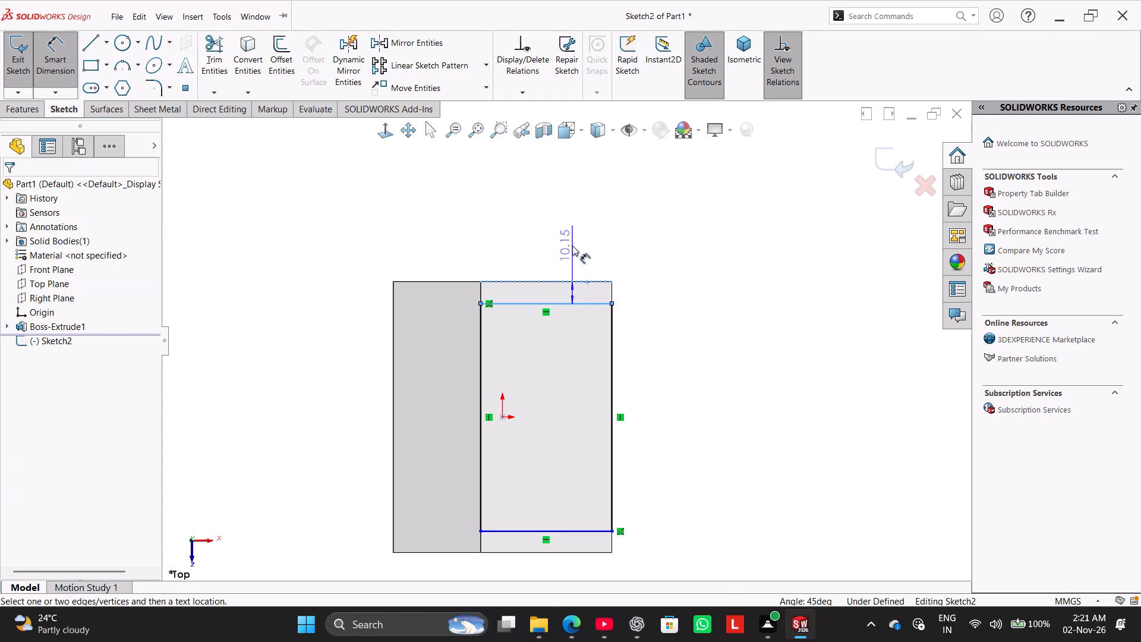
click(572, 246)
text(18)
key(Return)
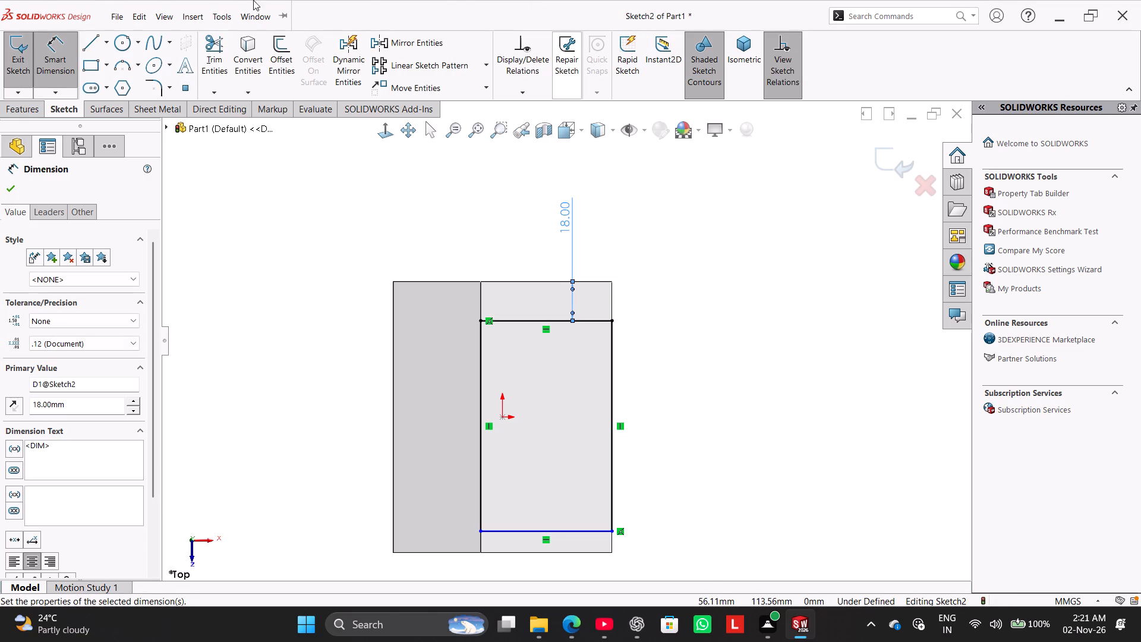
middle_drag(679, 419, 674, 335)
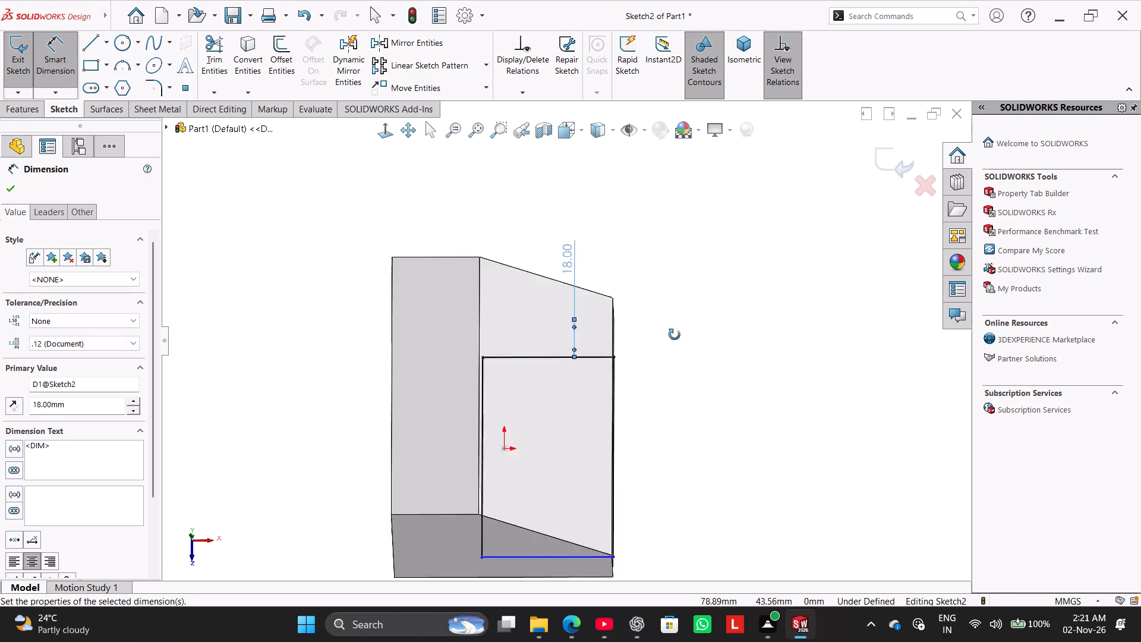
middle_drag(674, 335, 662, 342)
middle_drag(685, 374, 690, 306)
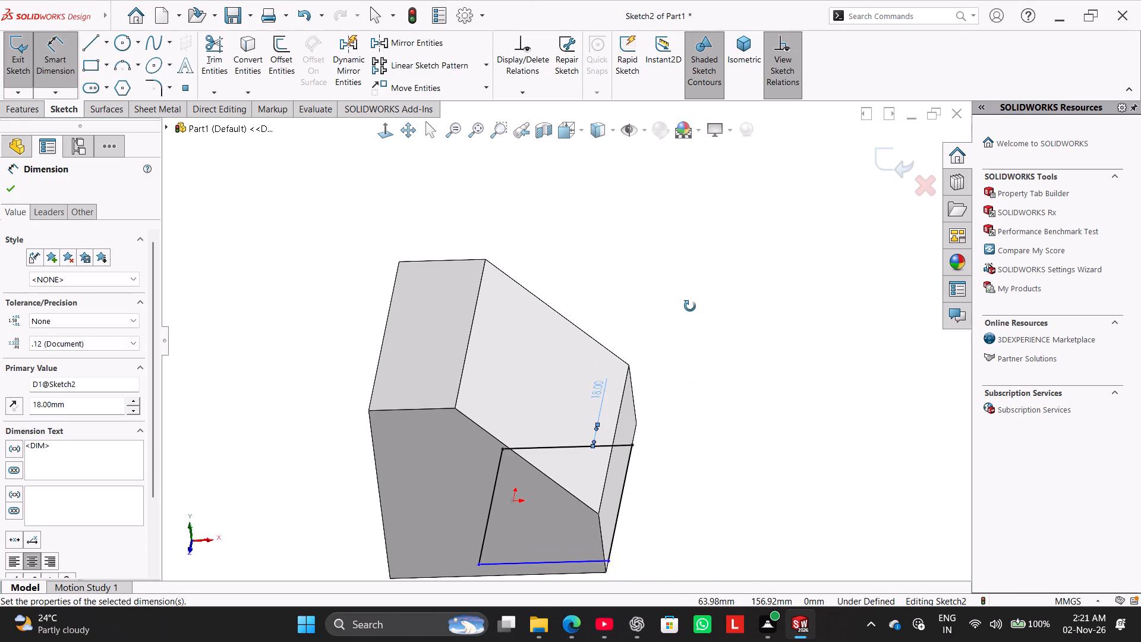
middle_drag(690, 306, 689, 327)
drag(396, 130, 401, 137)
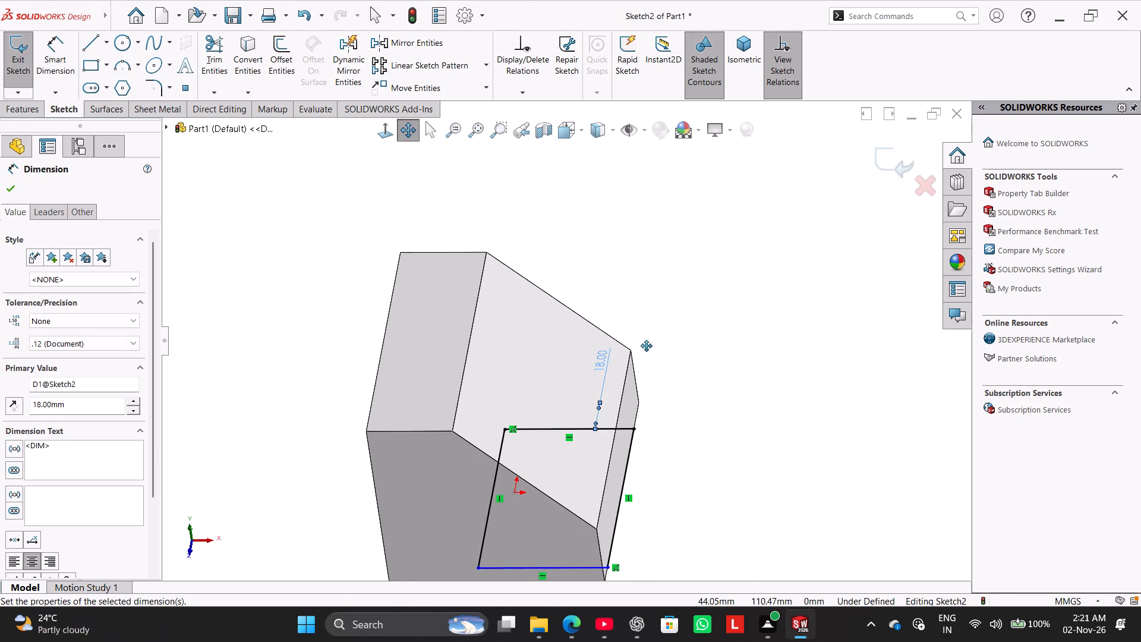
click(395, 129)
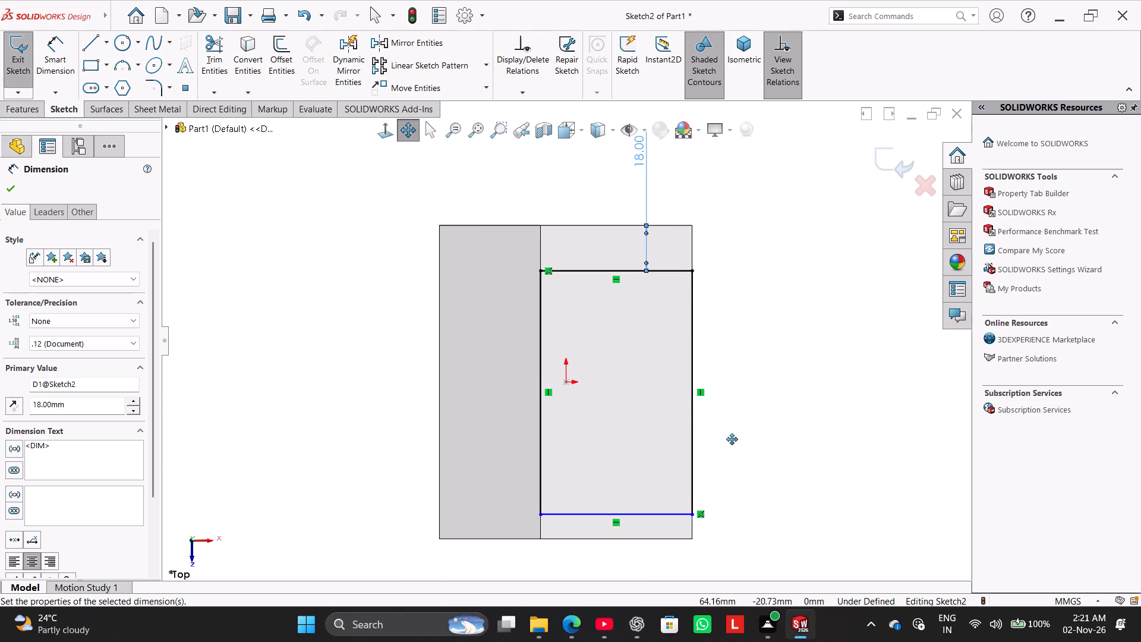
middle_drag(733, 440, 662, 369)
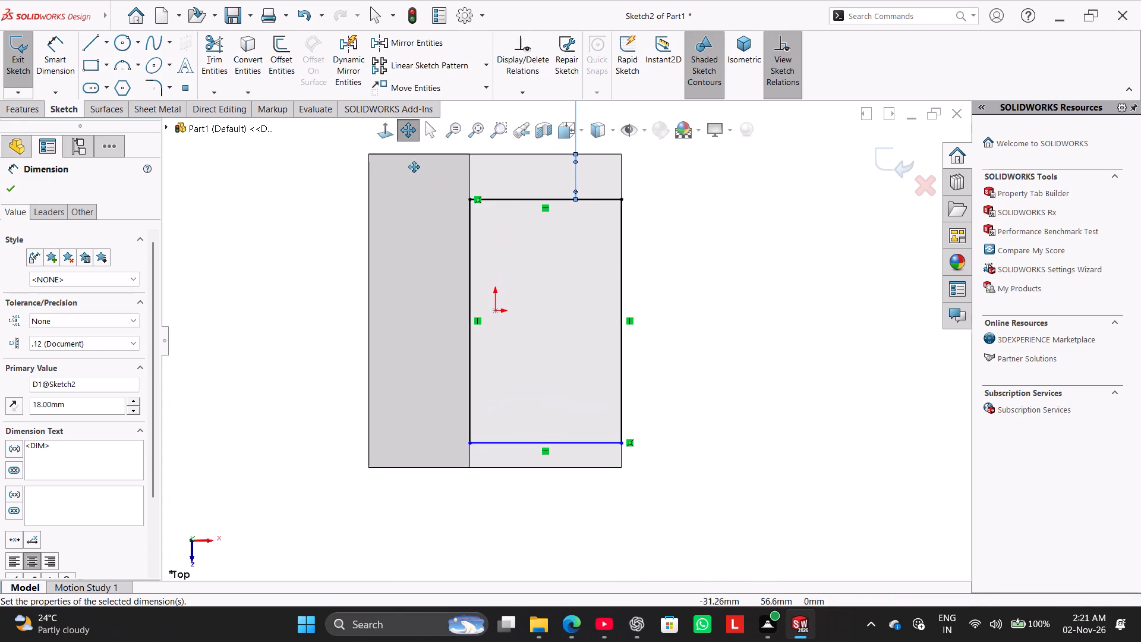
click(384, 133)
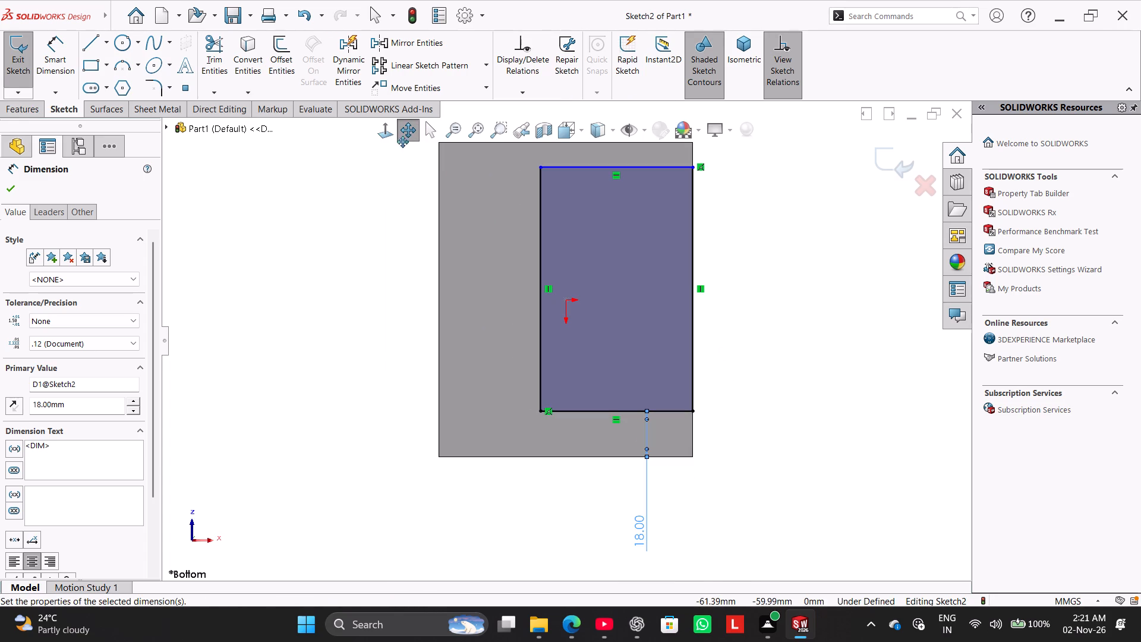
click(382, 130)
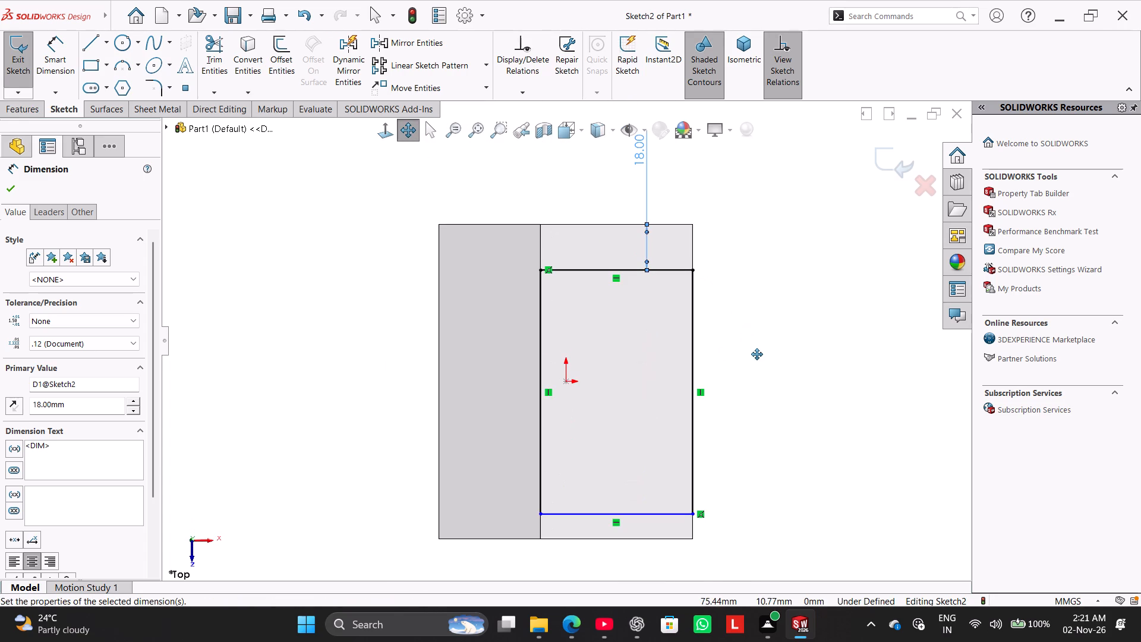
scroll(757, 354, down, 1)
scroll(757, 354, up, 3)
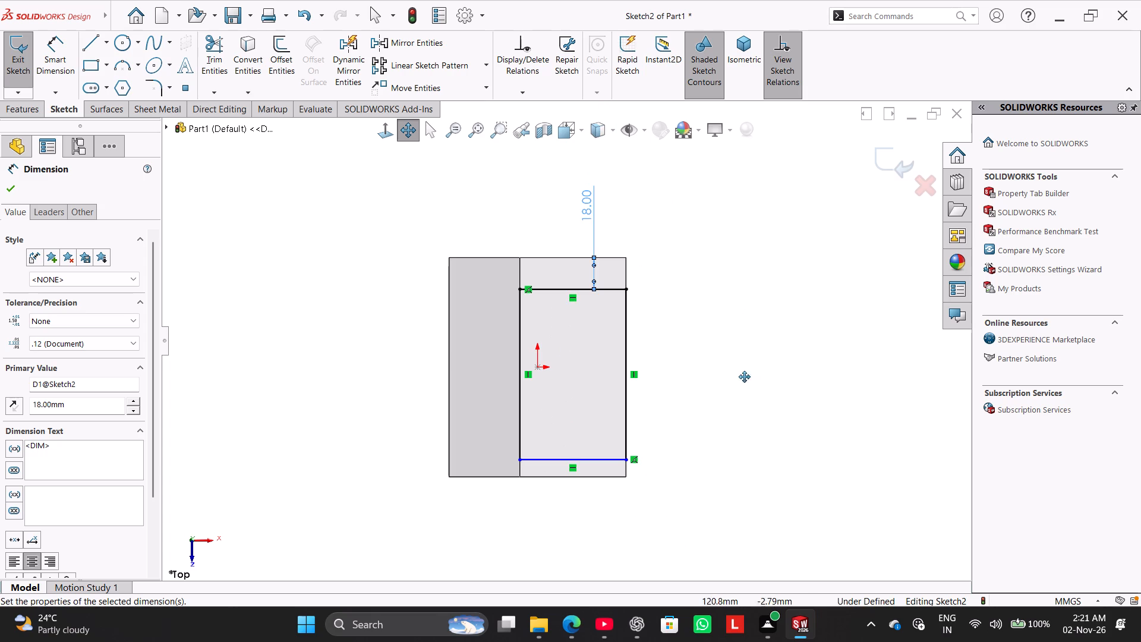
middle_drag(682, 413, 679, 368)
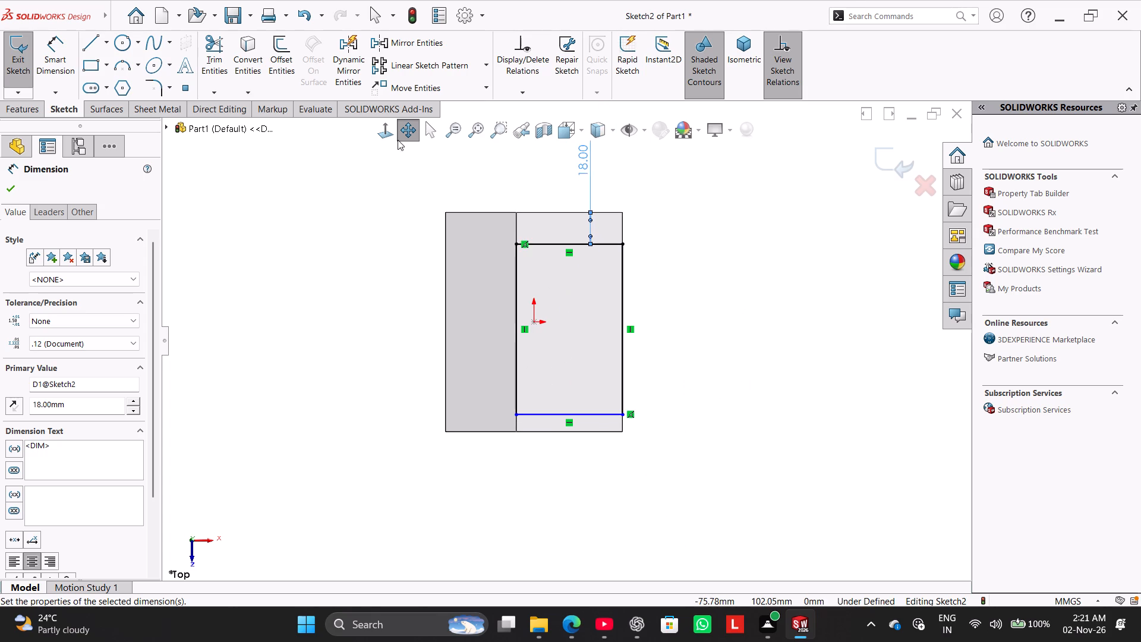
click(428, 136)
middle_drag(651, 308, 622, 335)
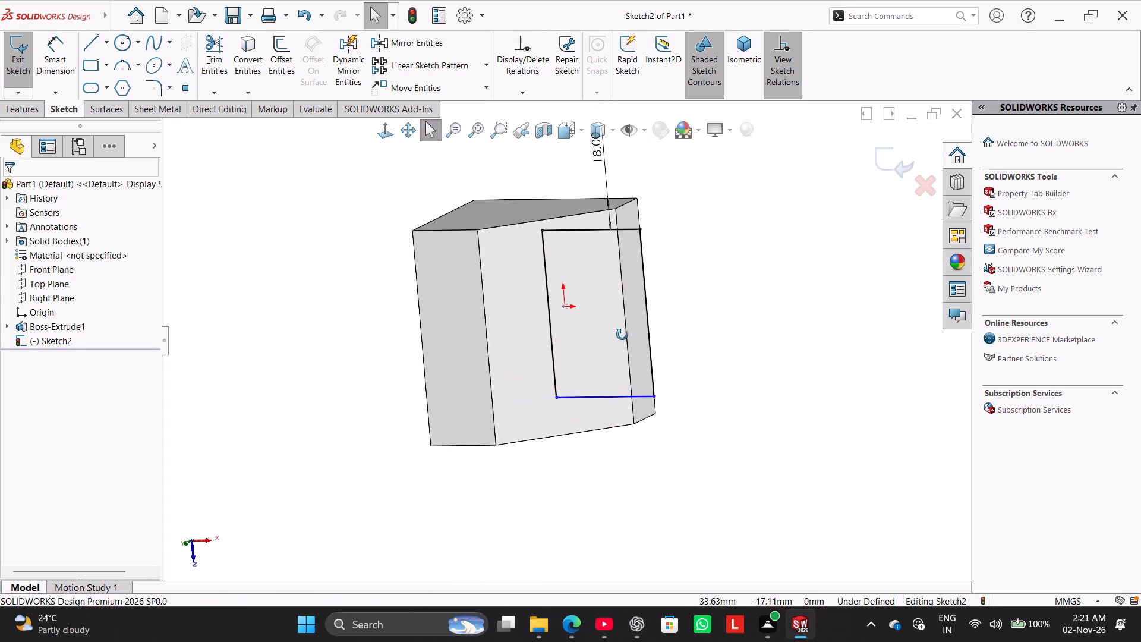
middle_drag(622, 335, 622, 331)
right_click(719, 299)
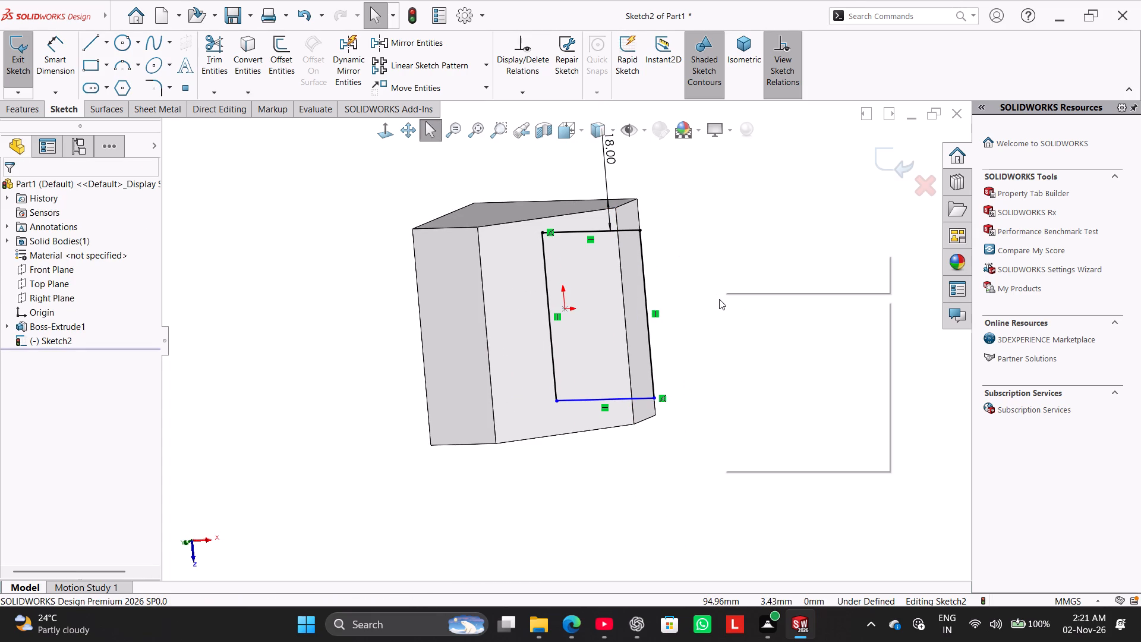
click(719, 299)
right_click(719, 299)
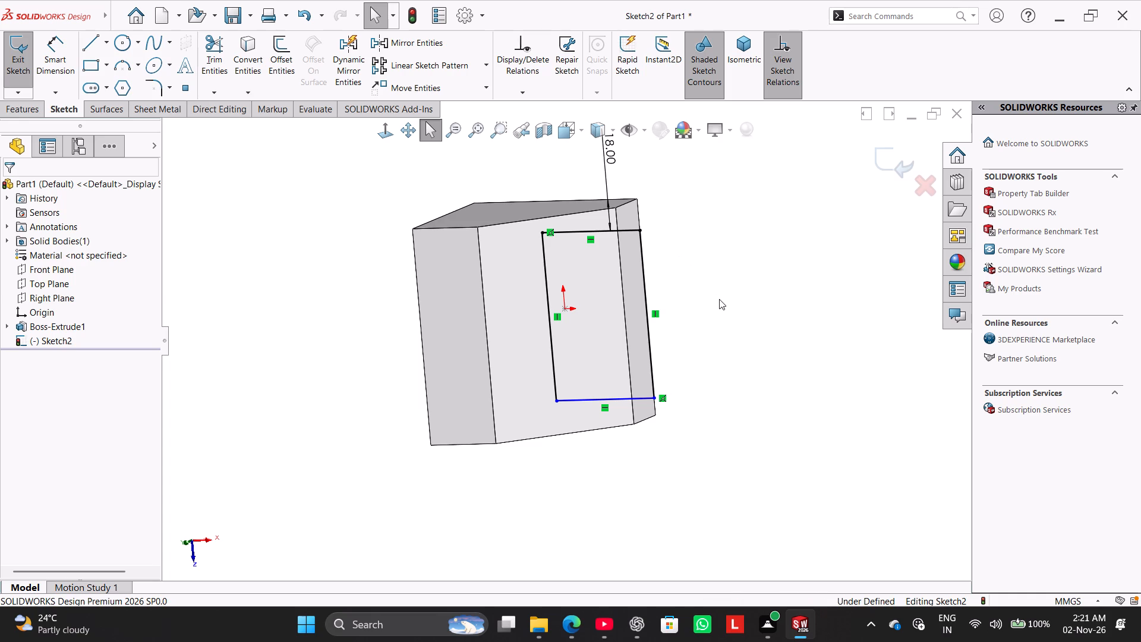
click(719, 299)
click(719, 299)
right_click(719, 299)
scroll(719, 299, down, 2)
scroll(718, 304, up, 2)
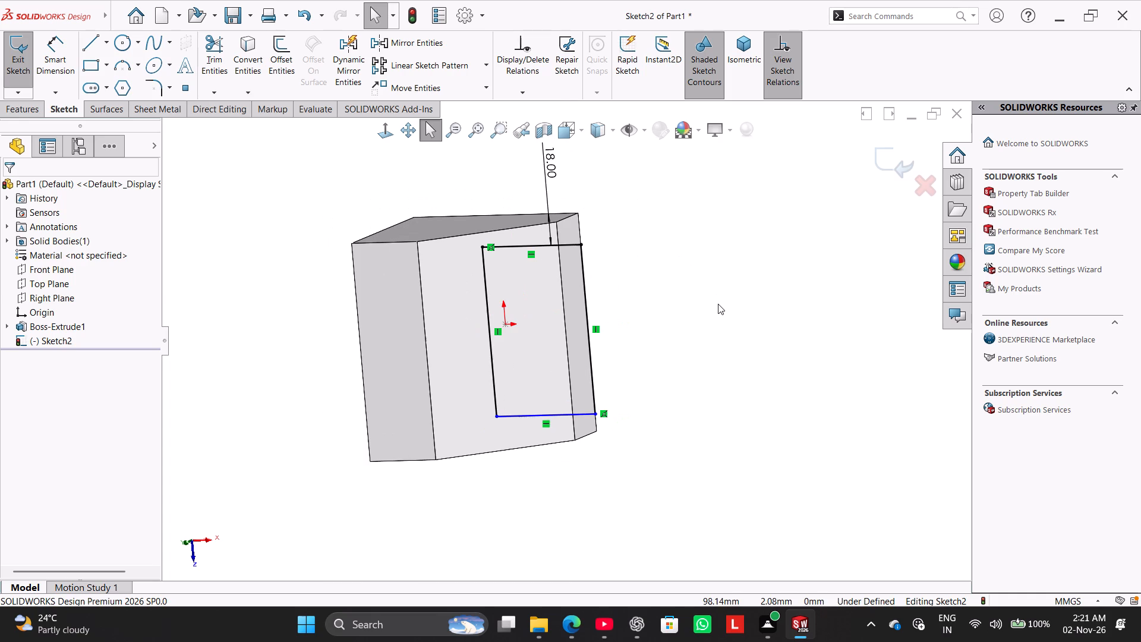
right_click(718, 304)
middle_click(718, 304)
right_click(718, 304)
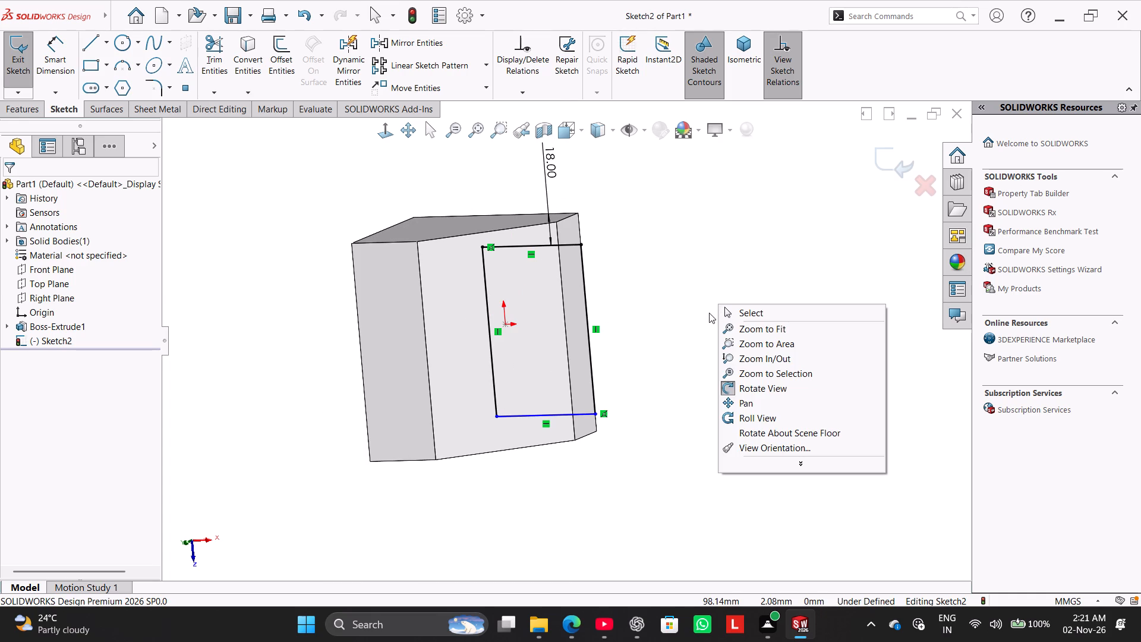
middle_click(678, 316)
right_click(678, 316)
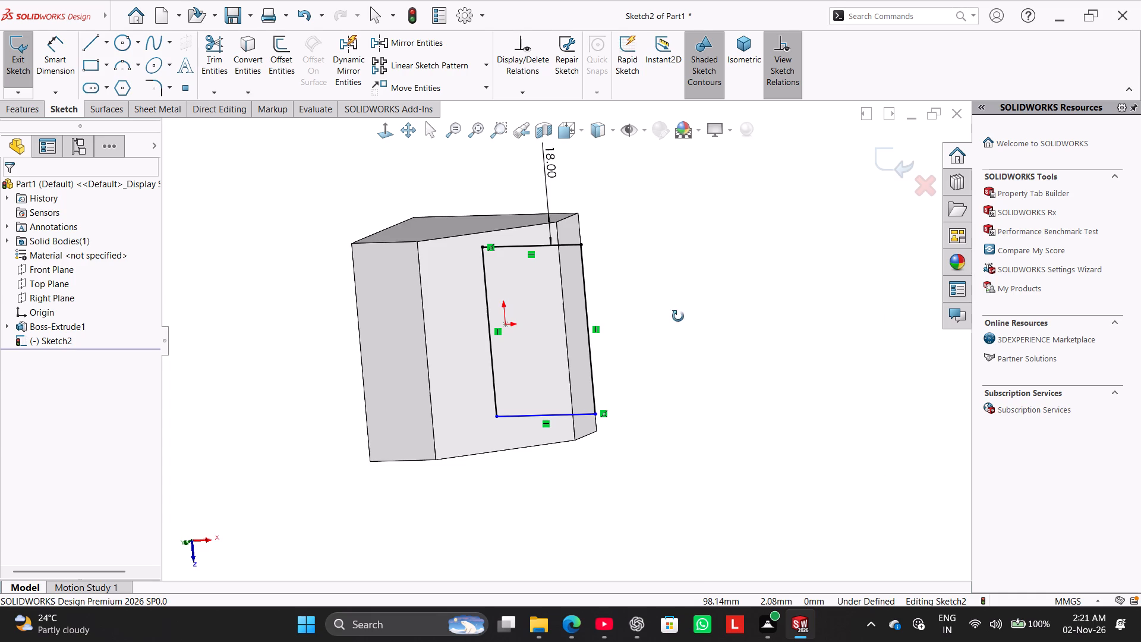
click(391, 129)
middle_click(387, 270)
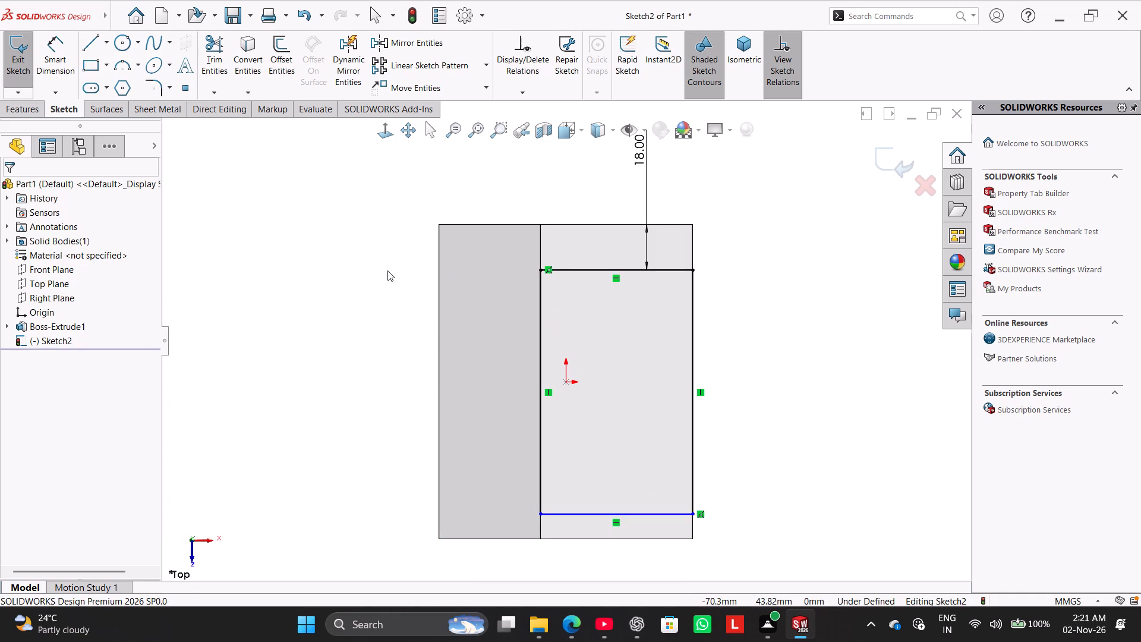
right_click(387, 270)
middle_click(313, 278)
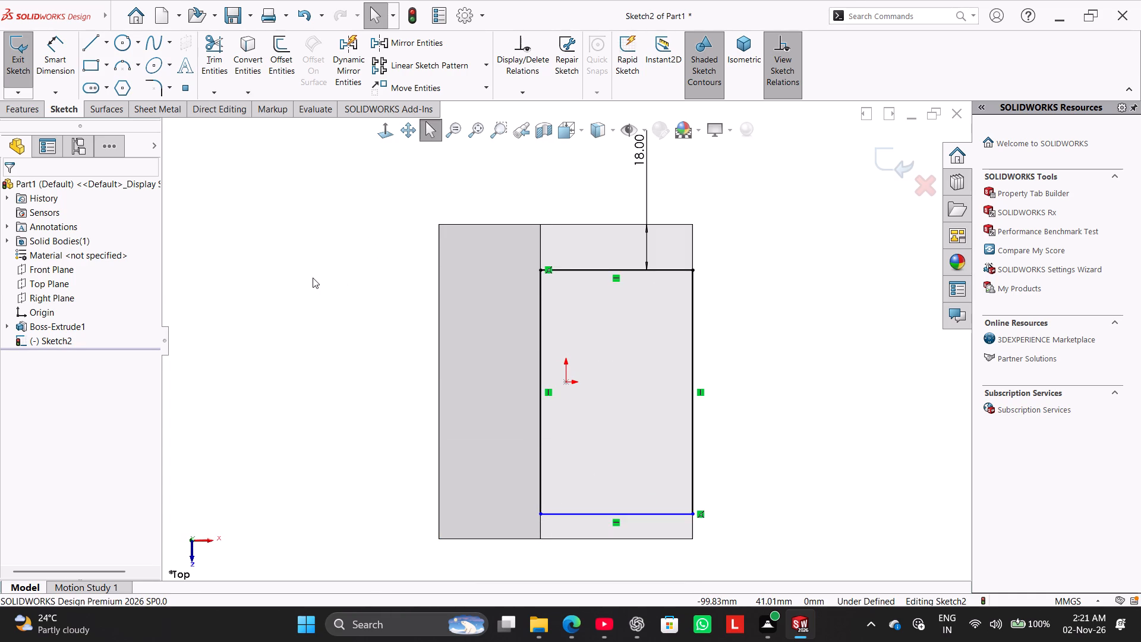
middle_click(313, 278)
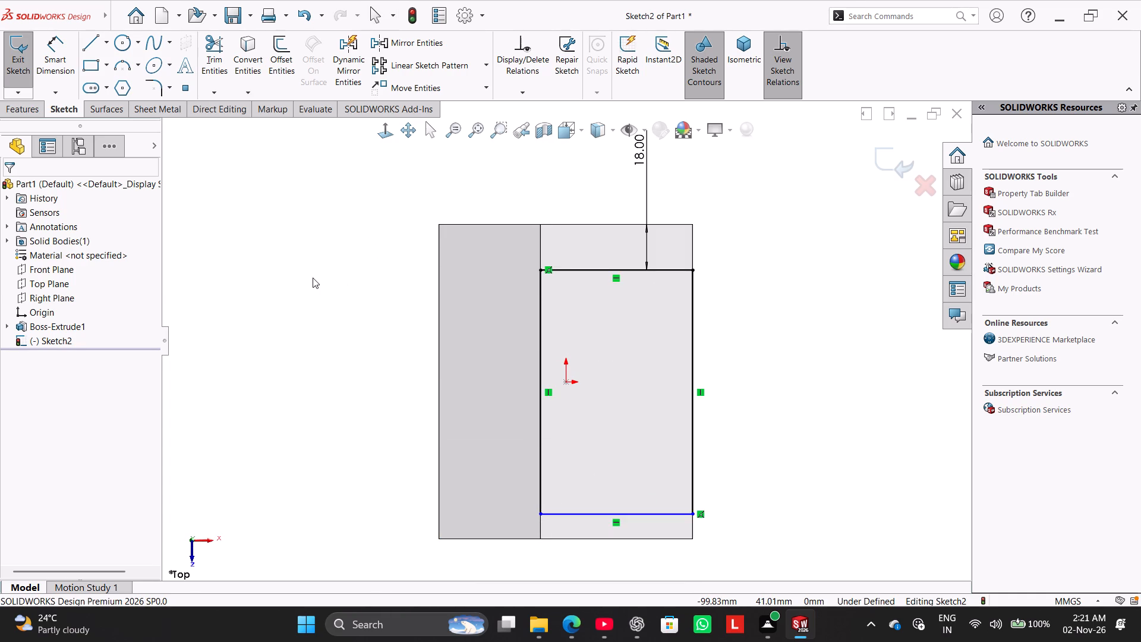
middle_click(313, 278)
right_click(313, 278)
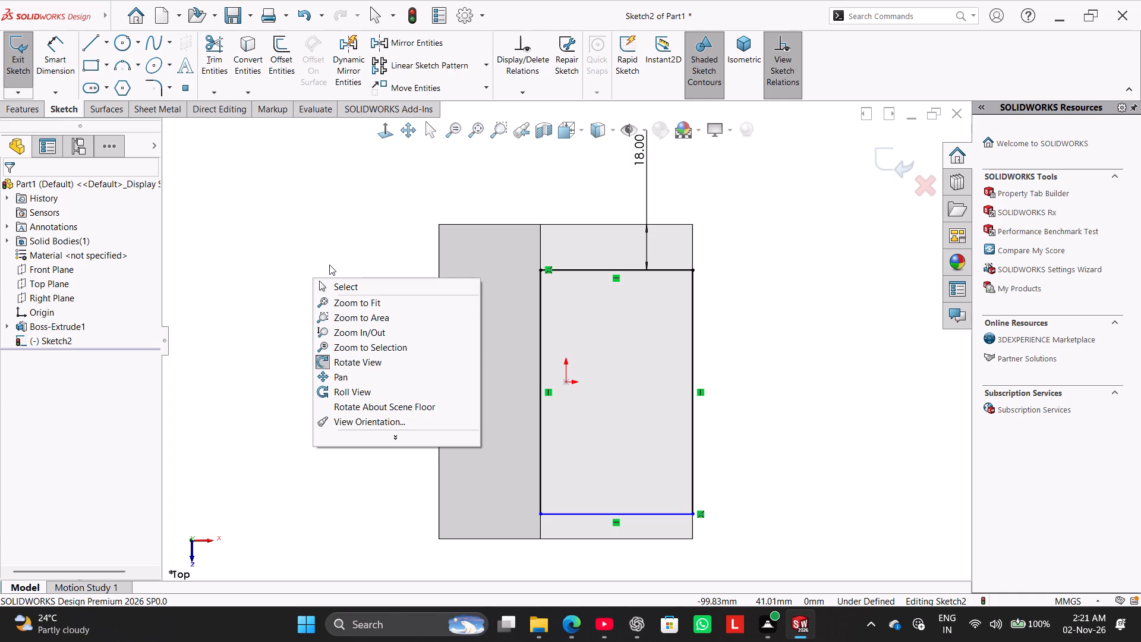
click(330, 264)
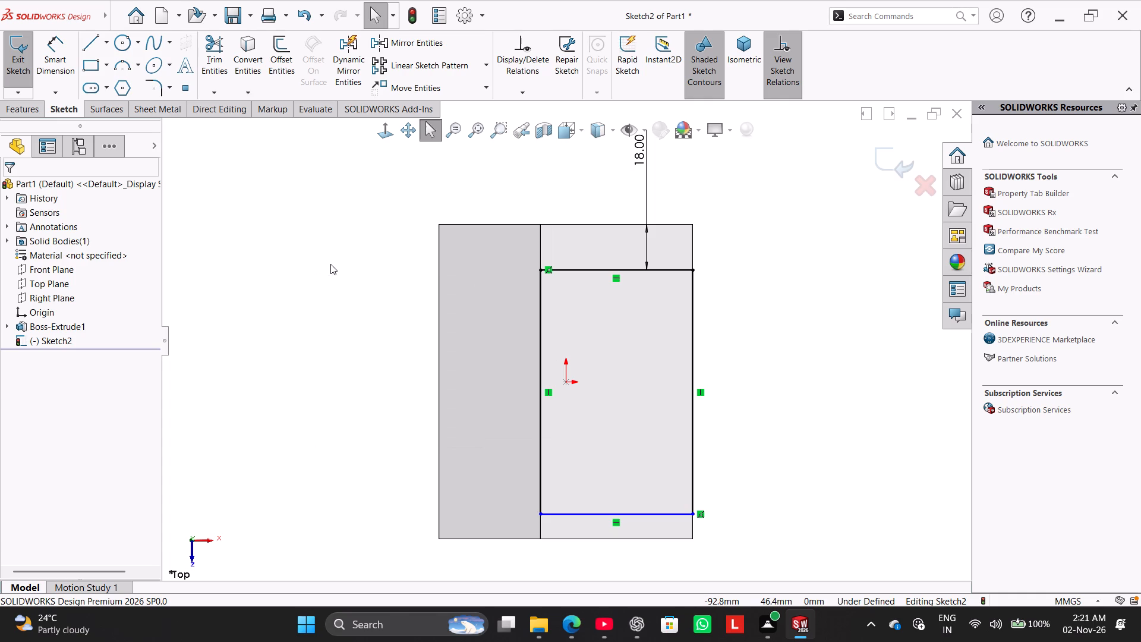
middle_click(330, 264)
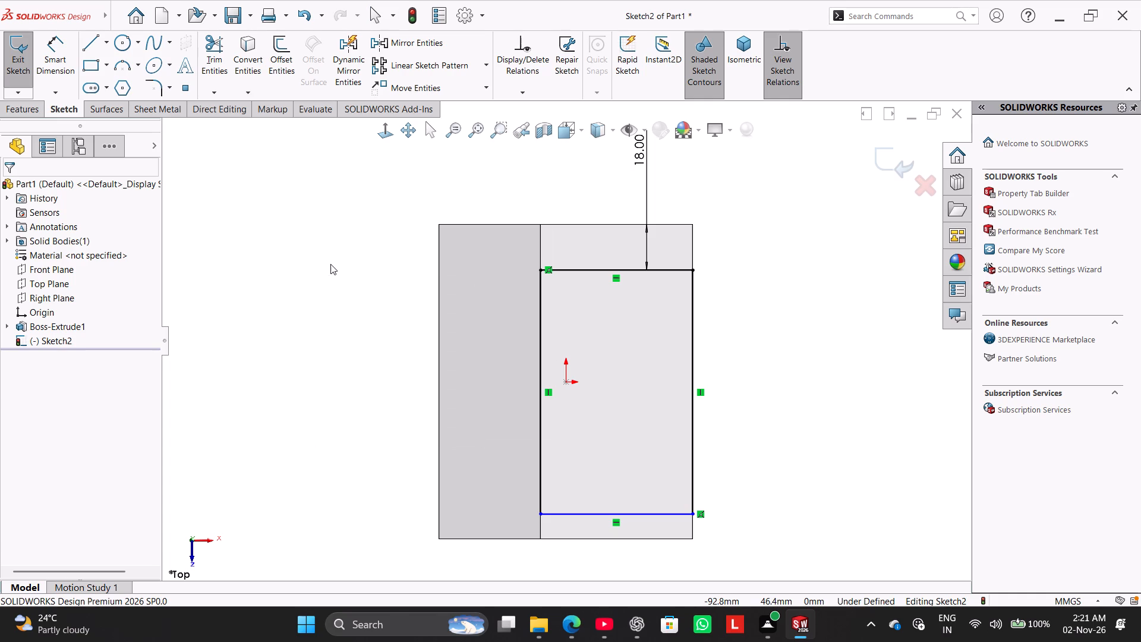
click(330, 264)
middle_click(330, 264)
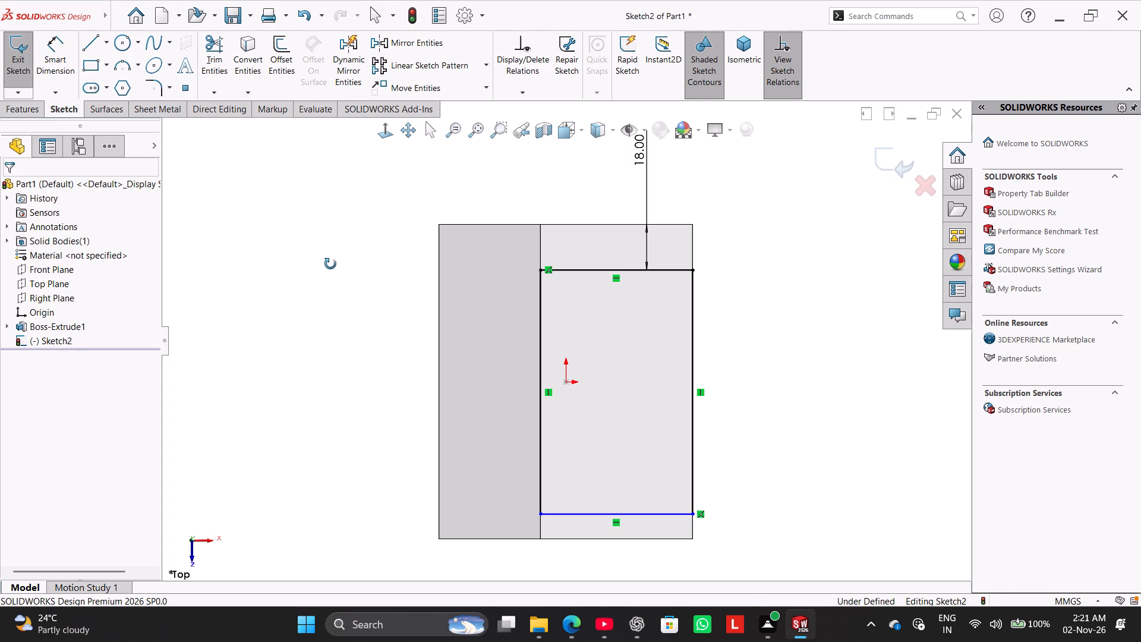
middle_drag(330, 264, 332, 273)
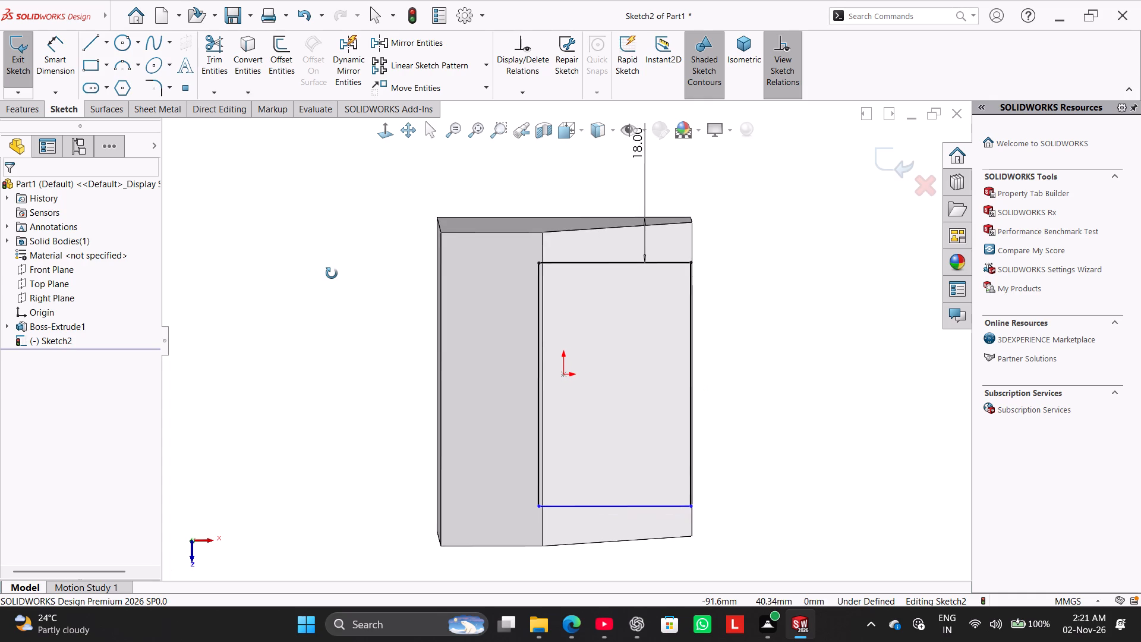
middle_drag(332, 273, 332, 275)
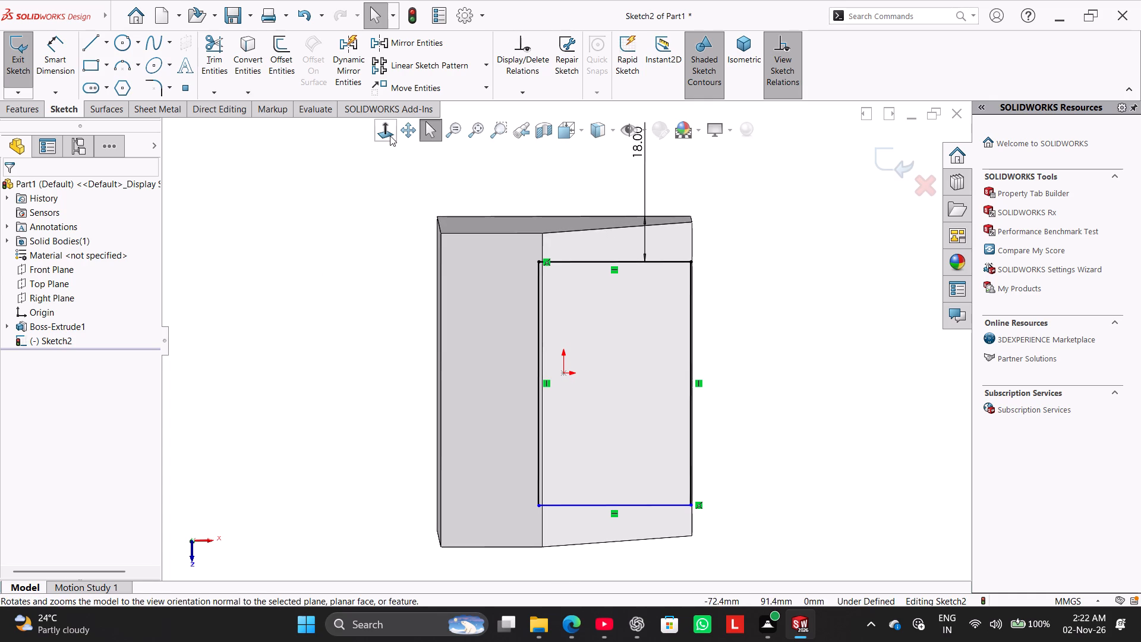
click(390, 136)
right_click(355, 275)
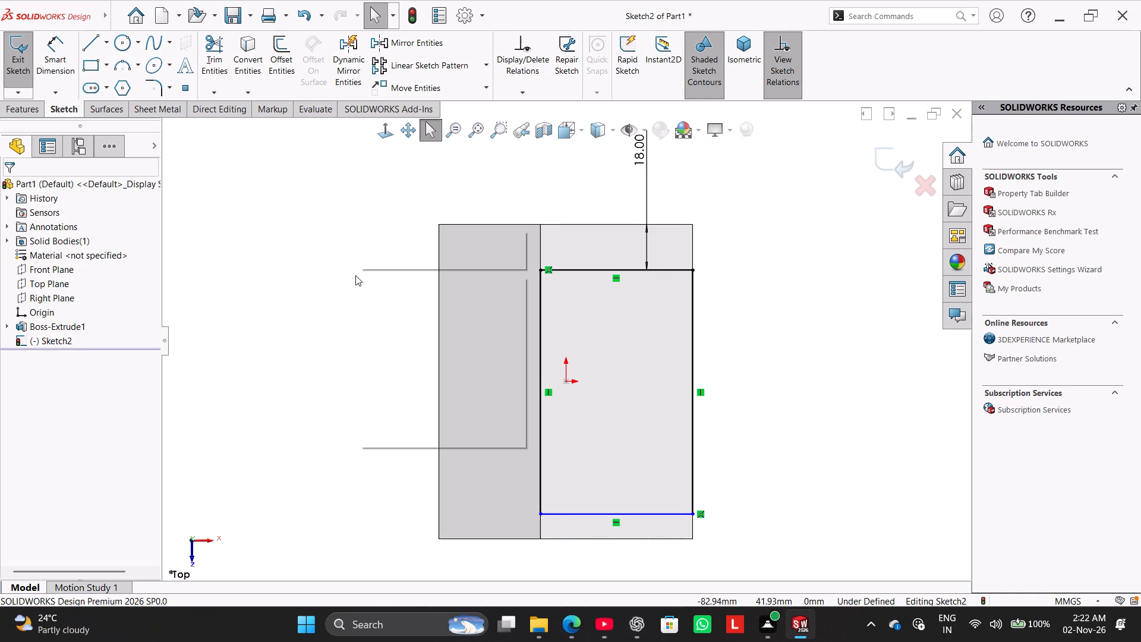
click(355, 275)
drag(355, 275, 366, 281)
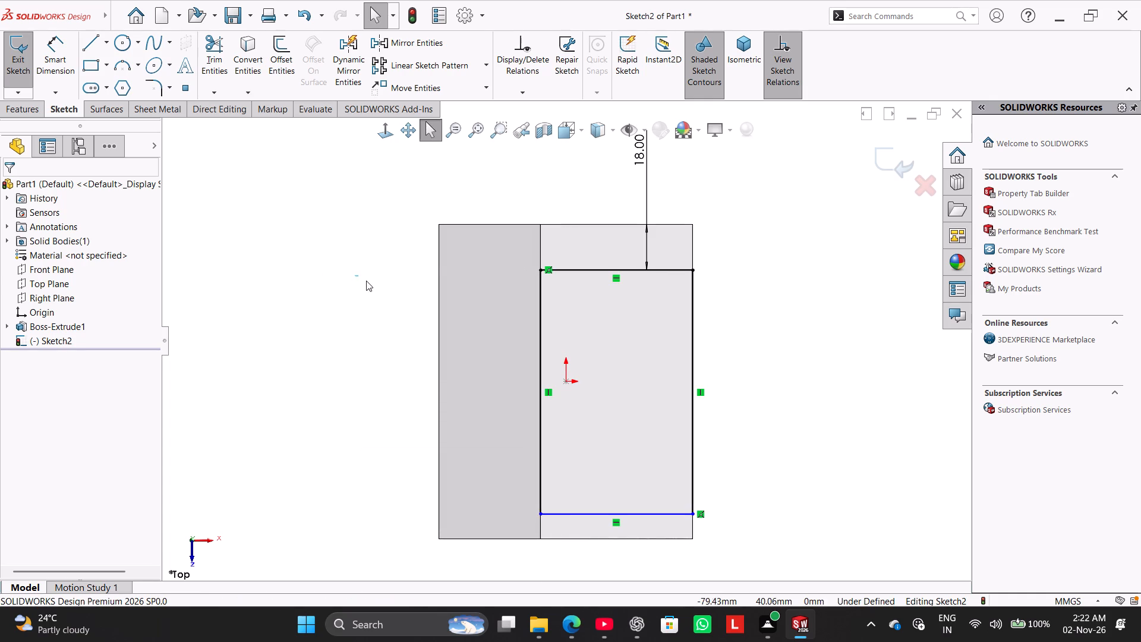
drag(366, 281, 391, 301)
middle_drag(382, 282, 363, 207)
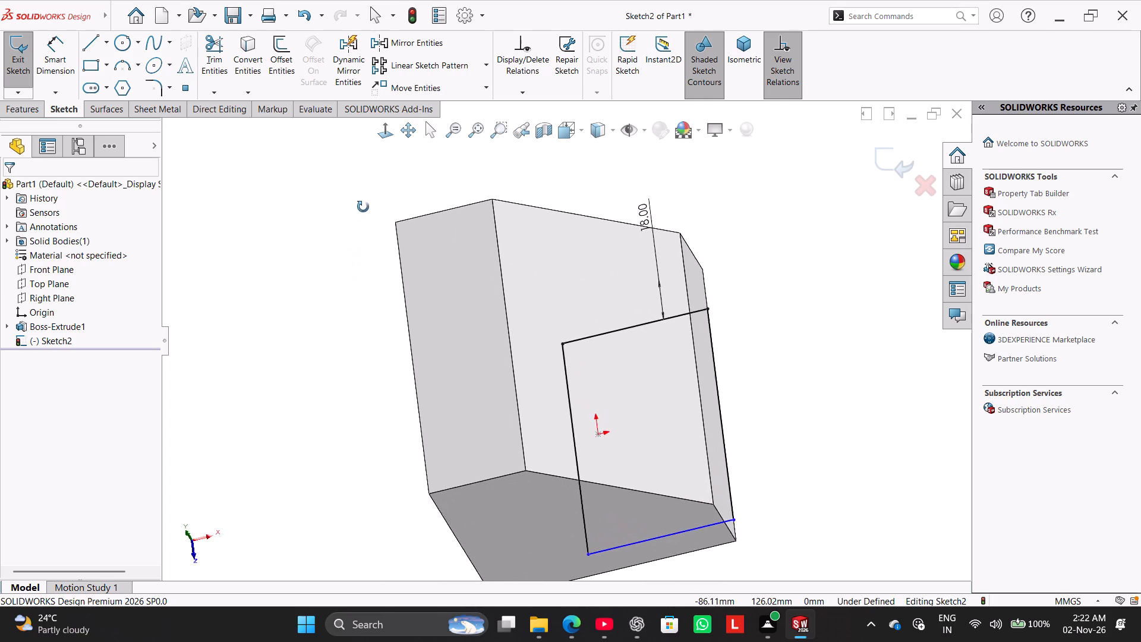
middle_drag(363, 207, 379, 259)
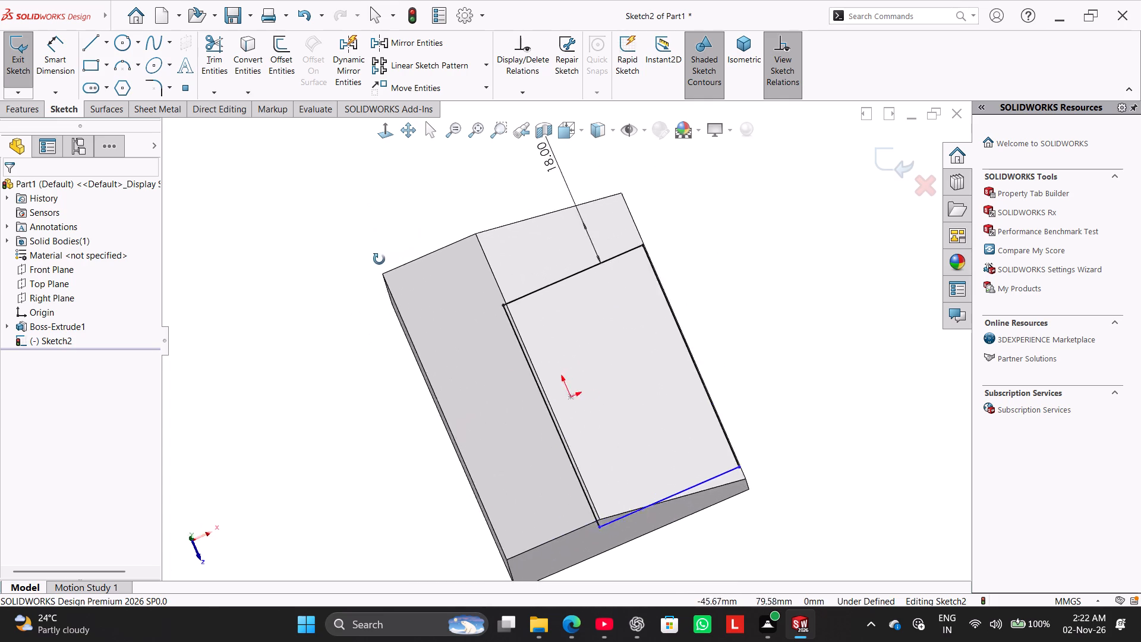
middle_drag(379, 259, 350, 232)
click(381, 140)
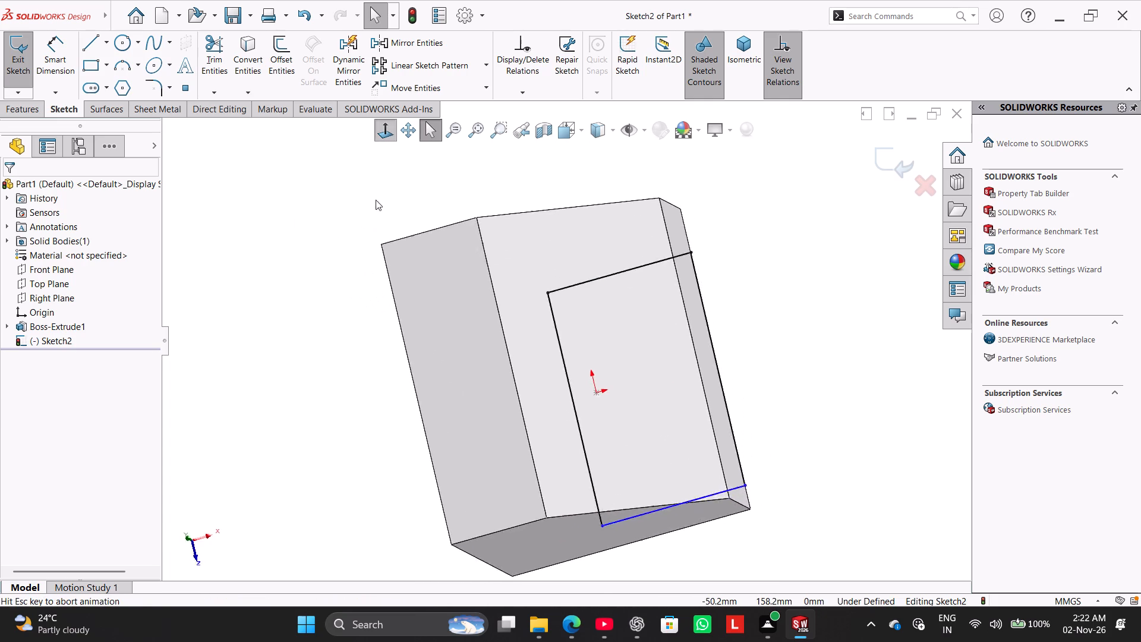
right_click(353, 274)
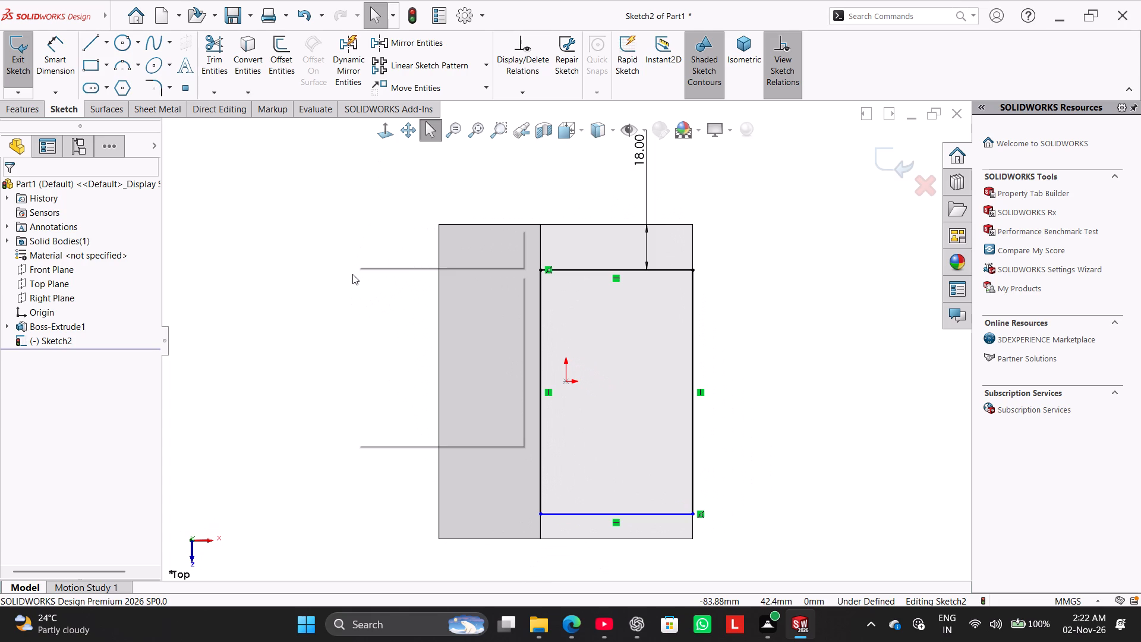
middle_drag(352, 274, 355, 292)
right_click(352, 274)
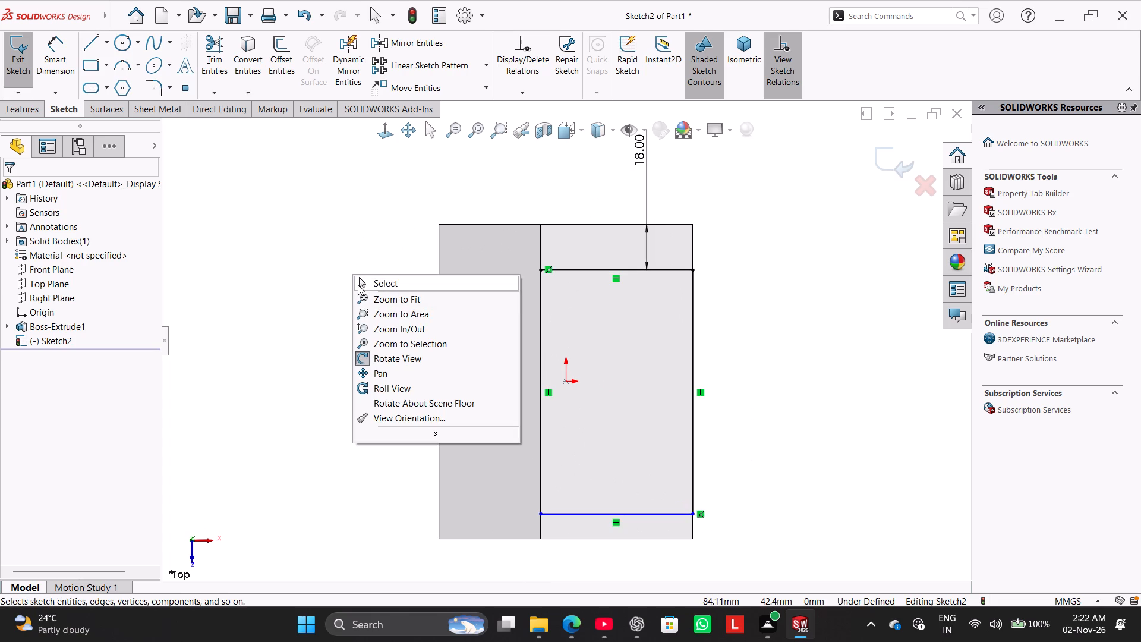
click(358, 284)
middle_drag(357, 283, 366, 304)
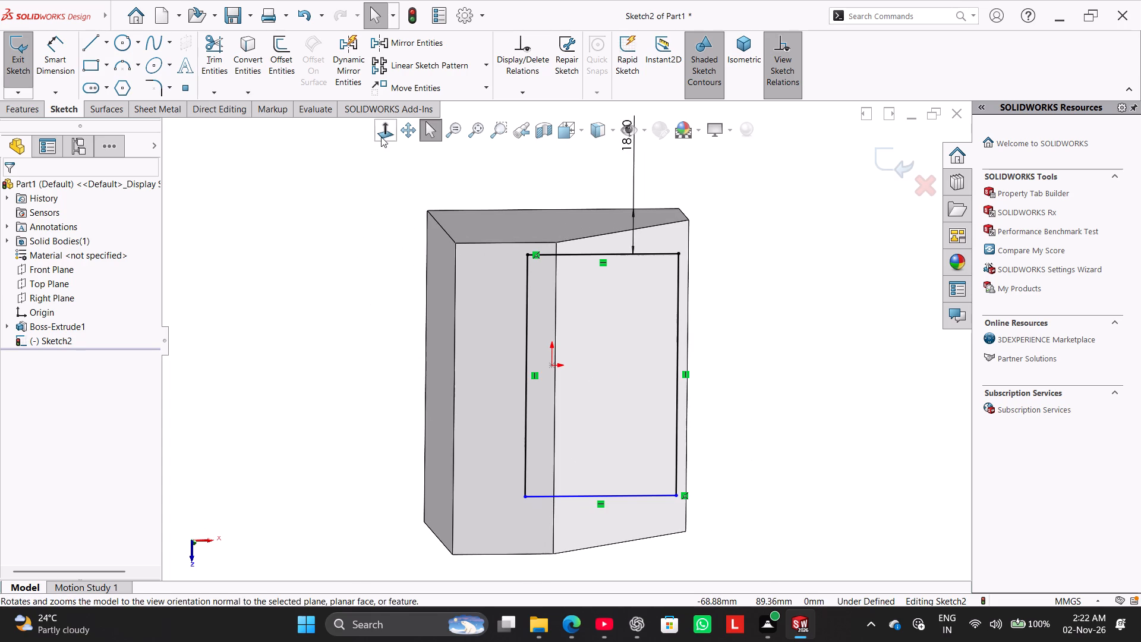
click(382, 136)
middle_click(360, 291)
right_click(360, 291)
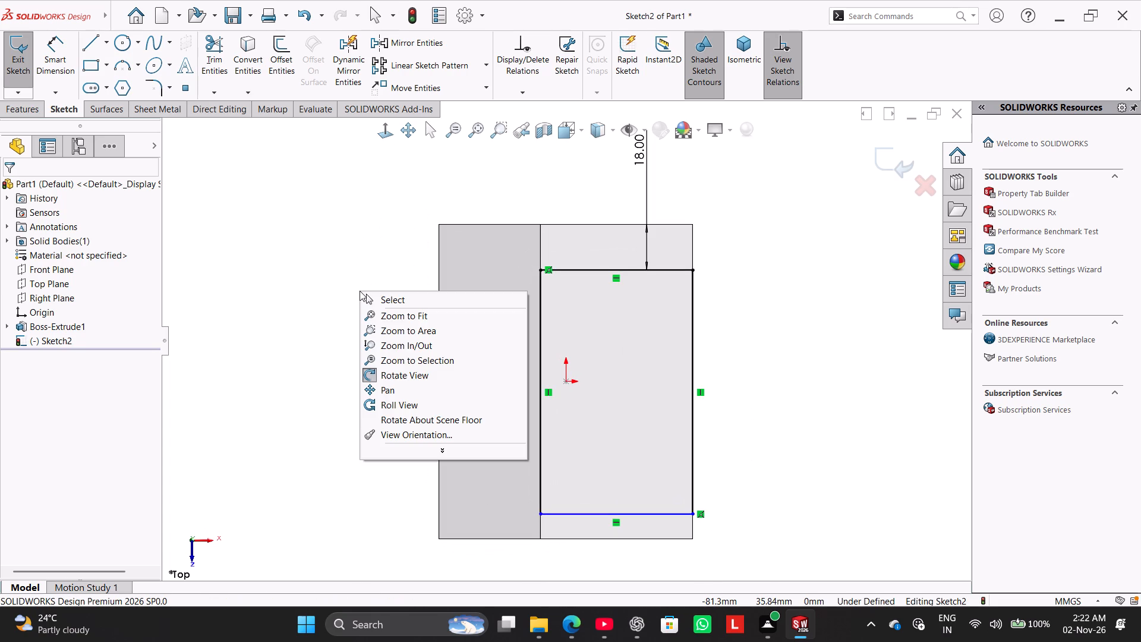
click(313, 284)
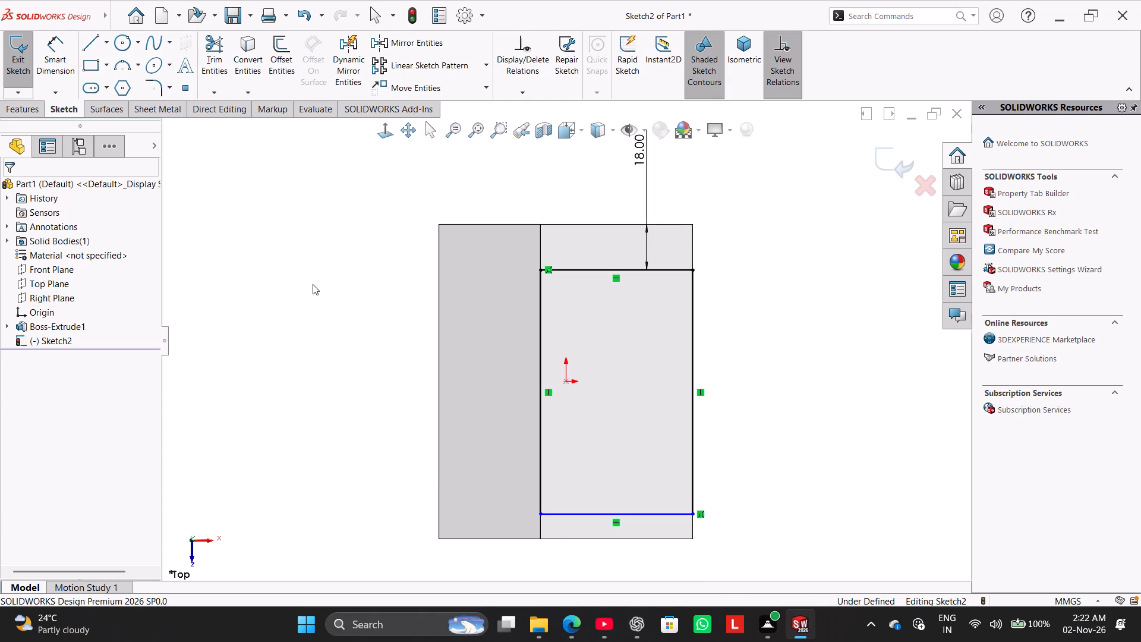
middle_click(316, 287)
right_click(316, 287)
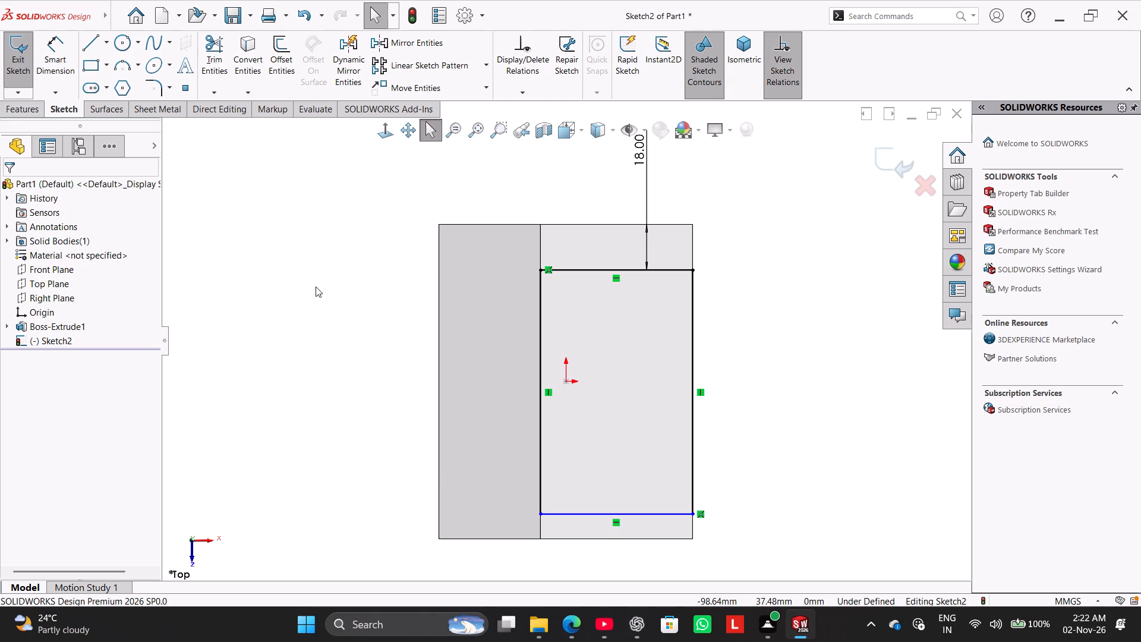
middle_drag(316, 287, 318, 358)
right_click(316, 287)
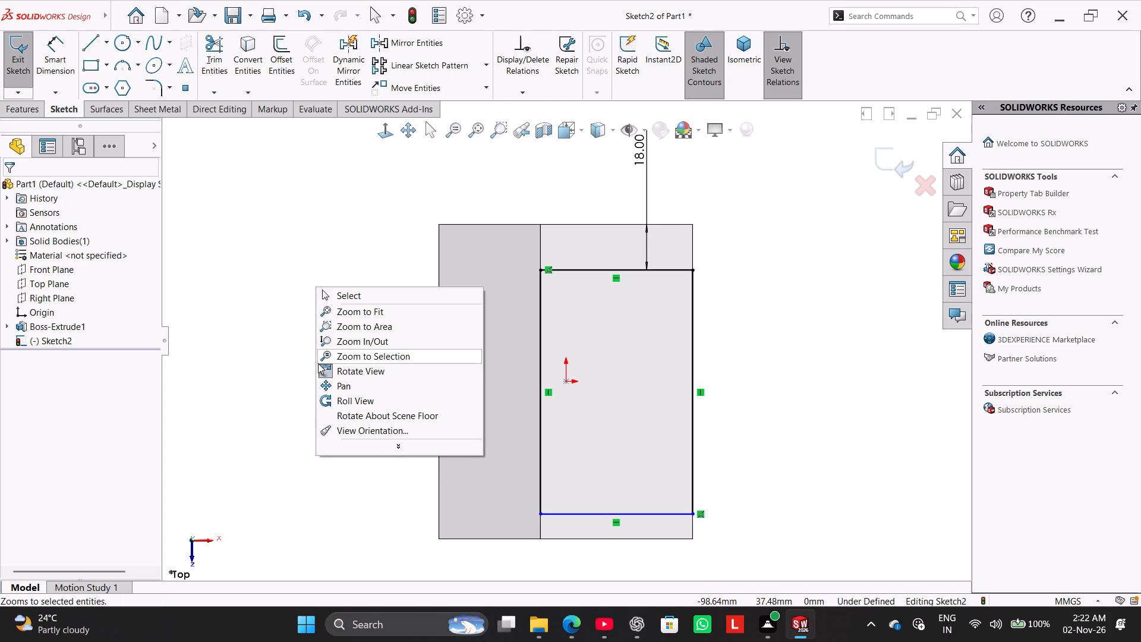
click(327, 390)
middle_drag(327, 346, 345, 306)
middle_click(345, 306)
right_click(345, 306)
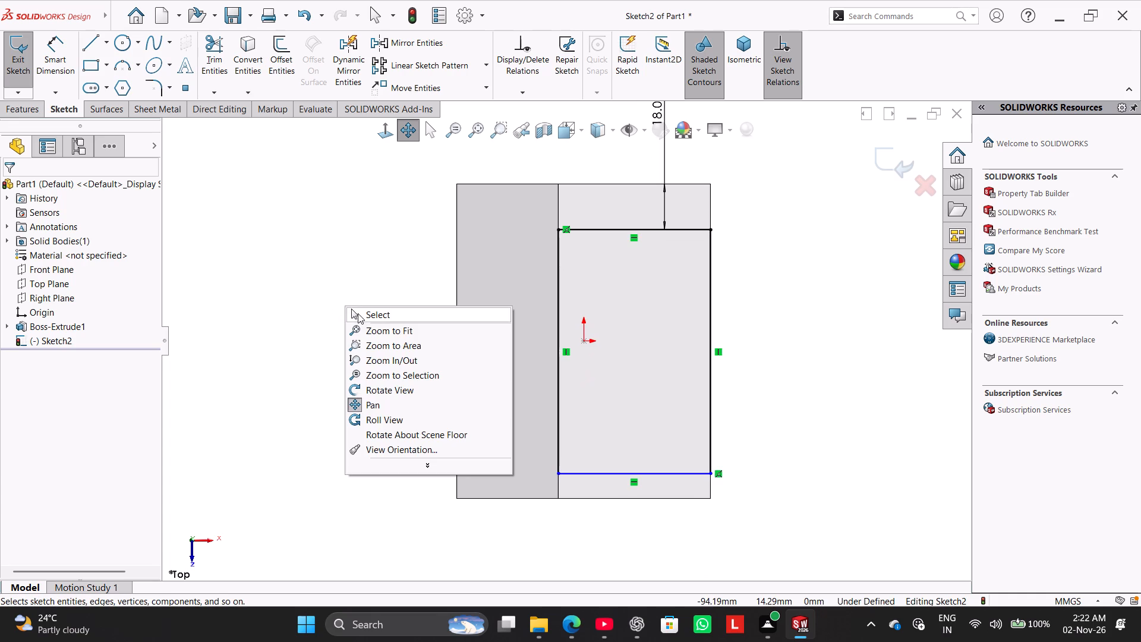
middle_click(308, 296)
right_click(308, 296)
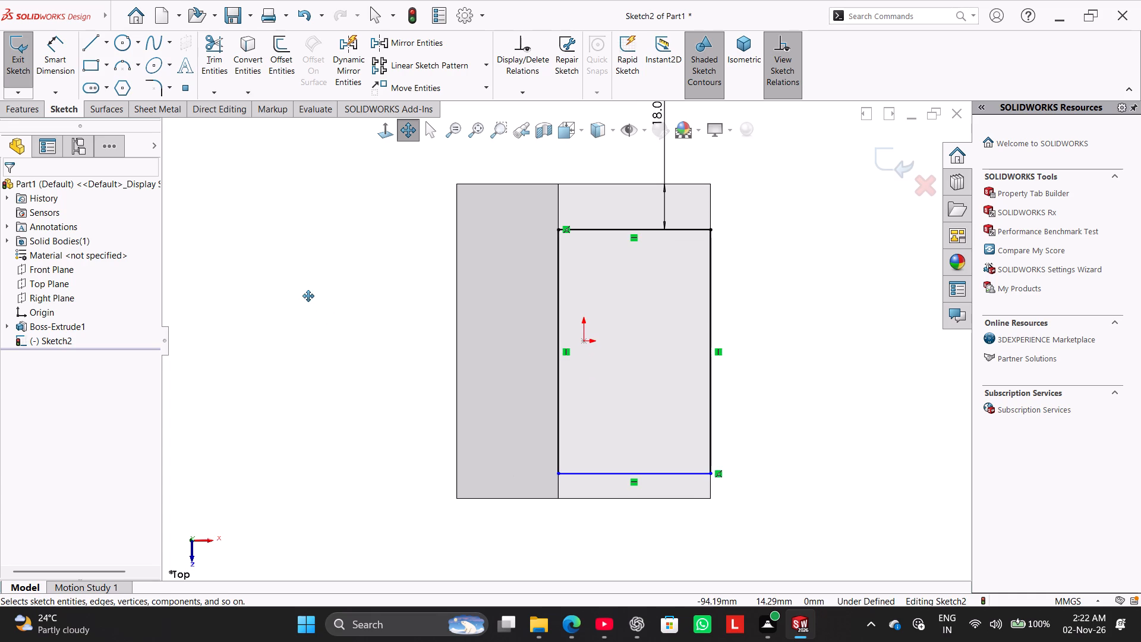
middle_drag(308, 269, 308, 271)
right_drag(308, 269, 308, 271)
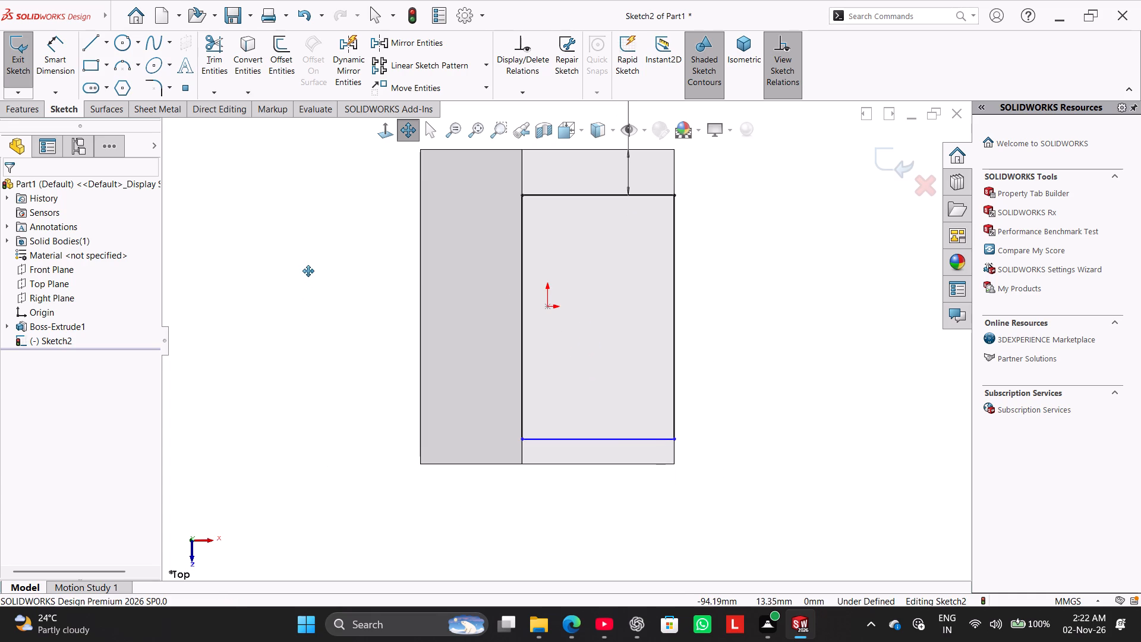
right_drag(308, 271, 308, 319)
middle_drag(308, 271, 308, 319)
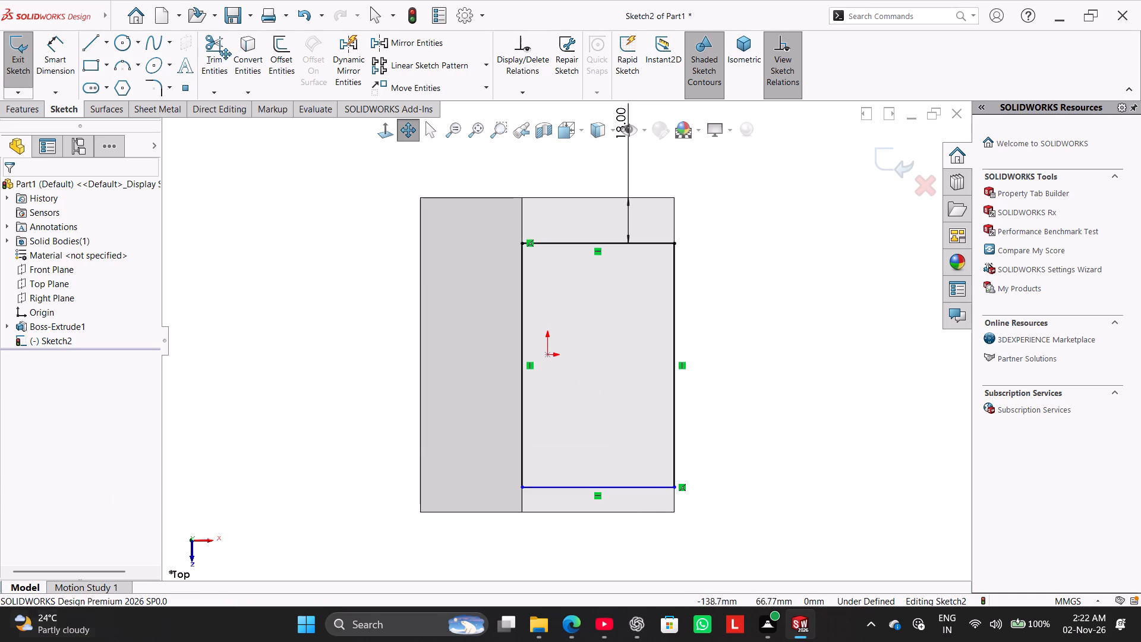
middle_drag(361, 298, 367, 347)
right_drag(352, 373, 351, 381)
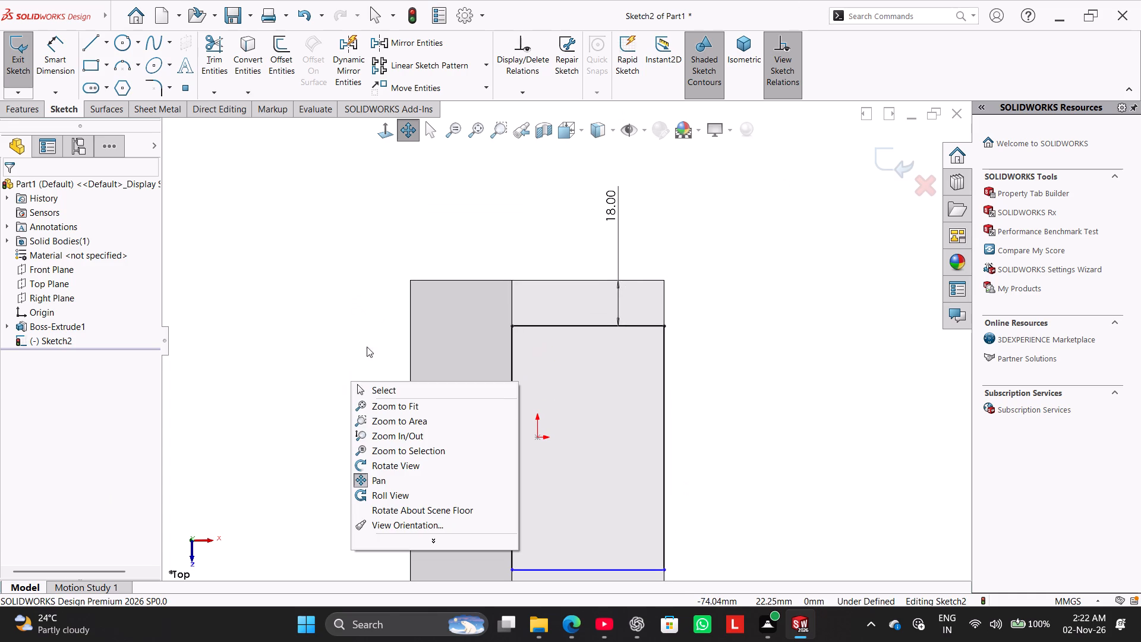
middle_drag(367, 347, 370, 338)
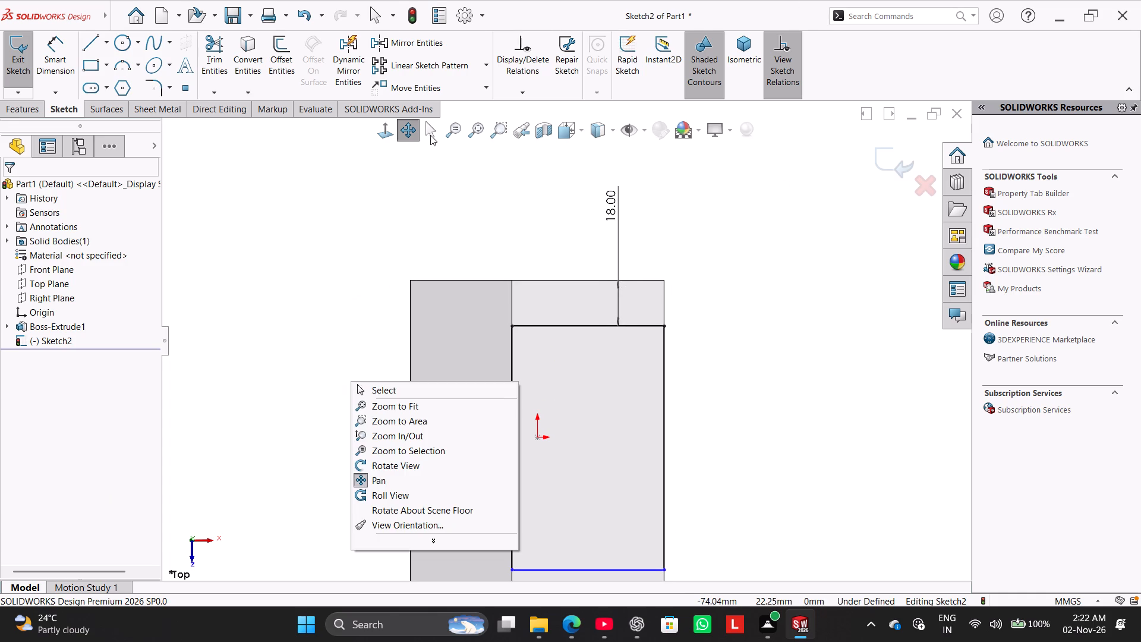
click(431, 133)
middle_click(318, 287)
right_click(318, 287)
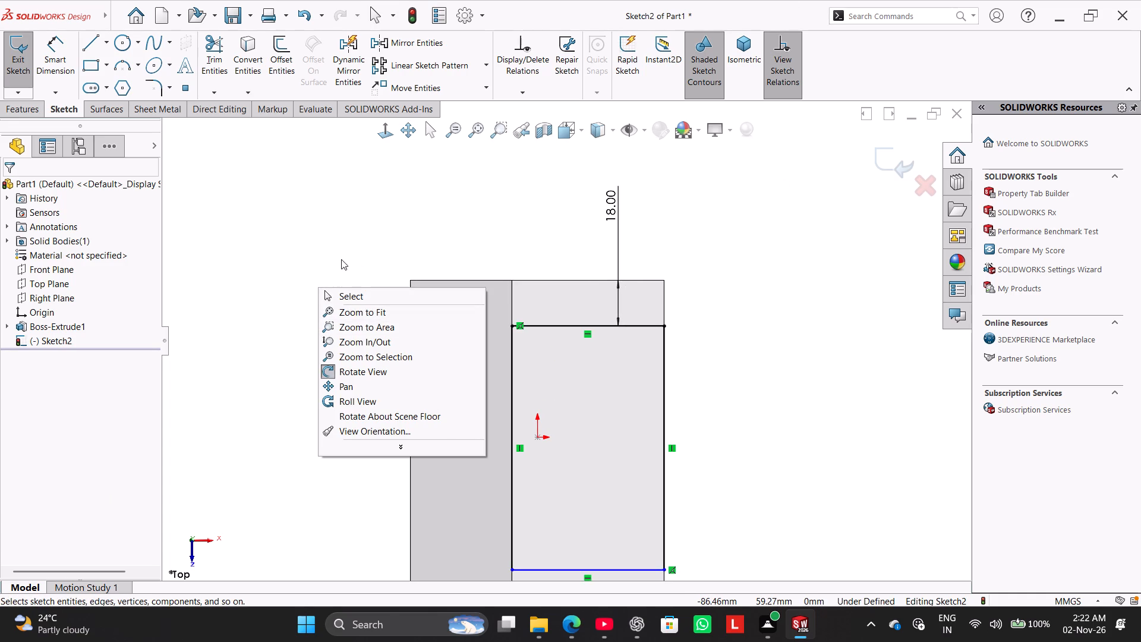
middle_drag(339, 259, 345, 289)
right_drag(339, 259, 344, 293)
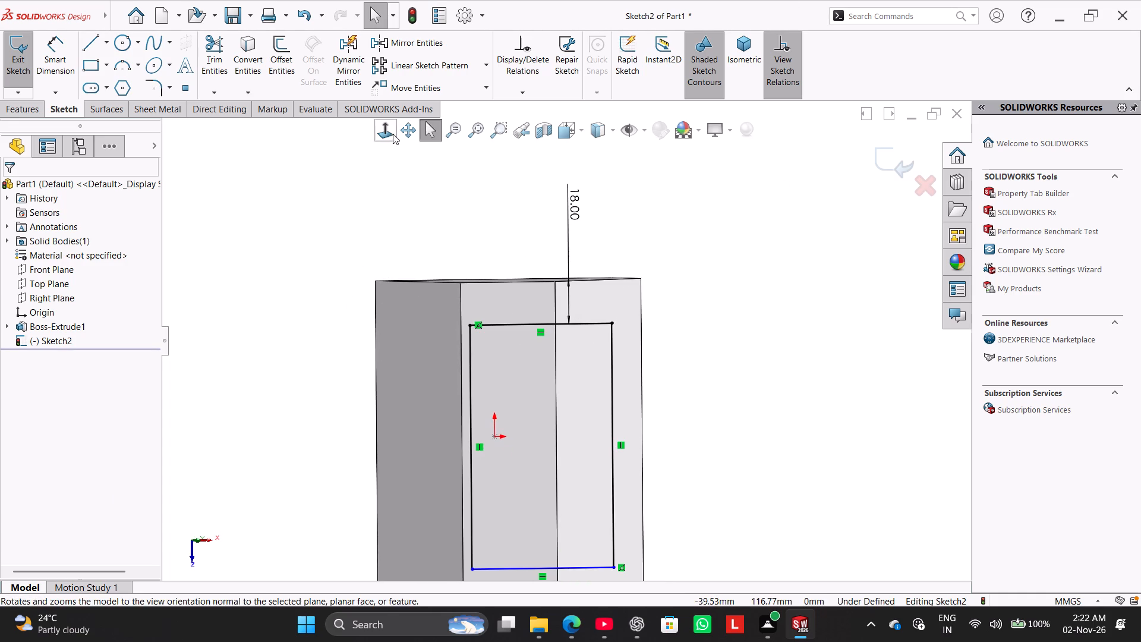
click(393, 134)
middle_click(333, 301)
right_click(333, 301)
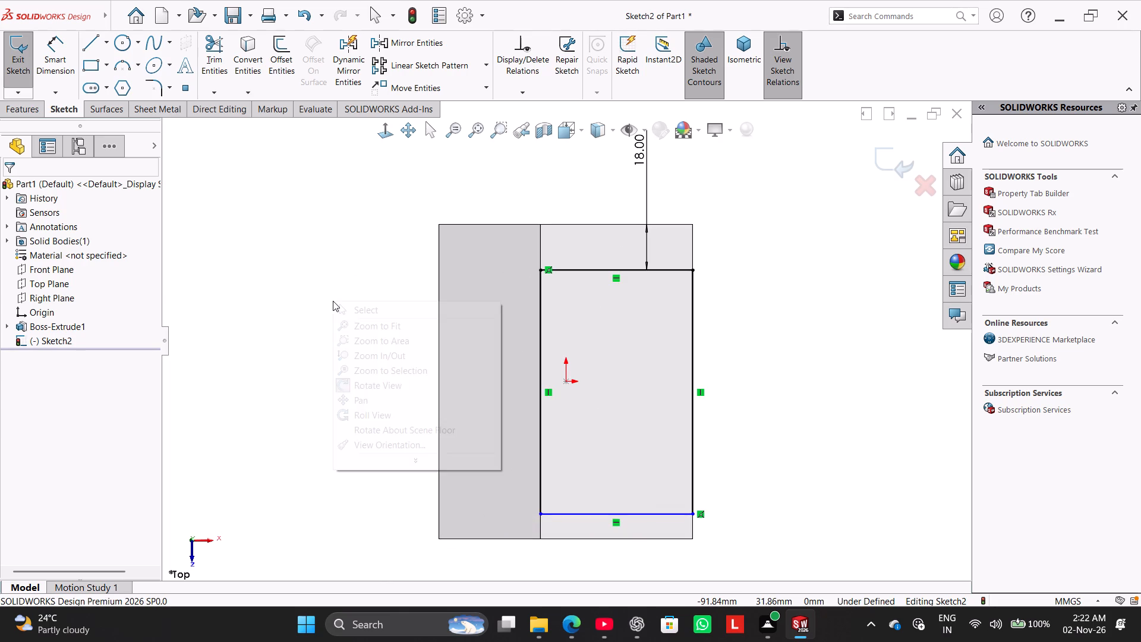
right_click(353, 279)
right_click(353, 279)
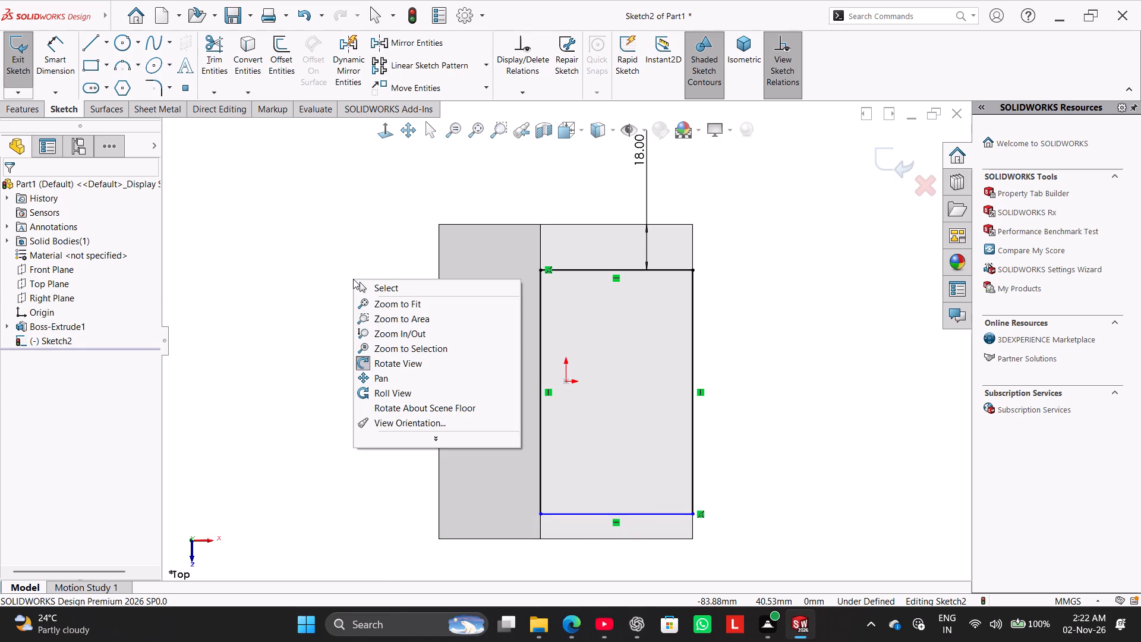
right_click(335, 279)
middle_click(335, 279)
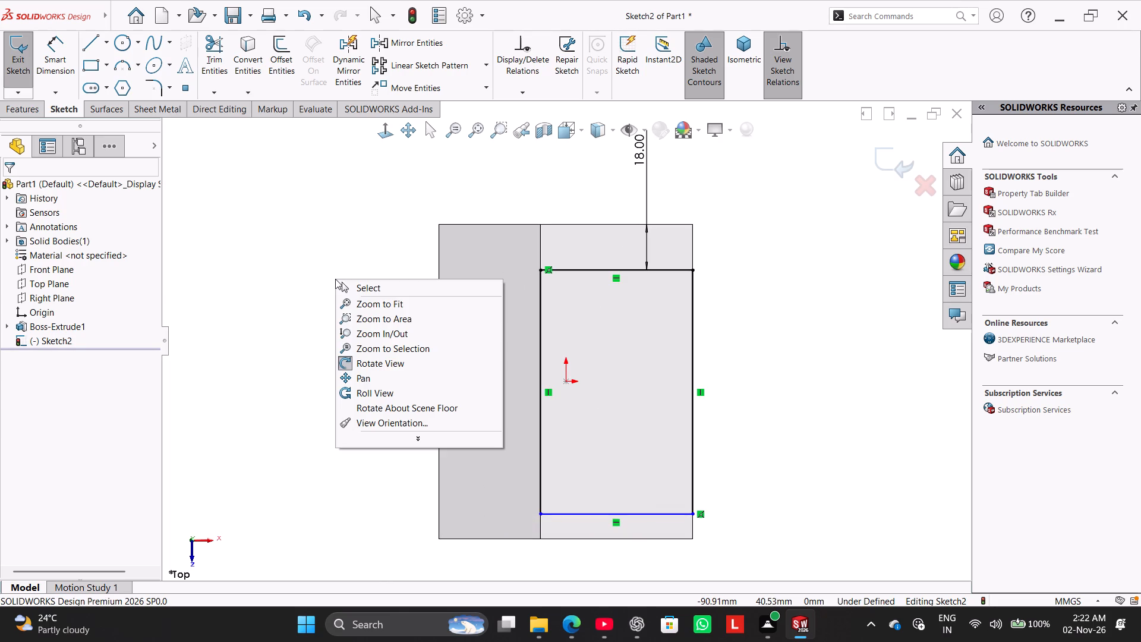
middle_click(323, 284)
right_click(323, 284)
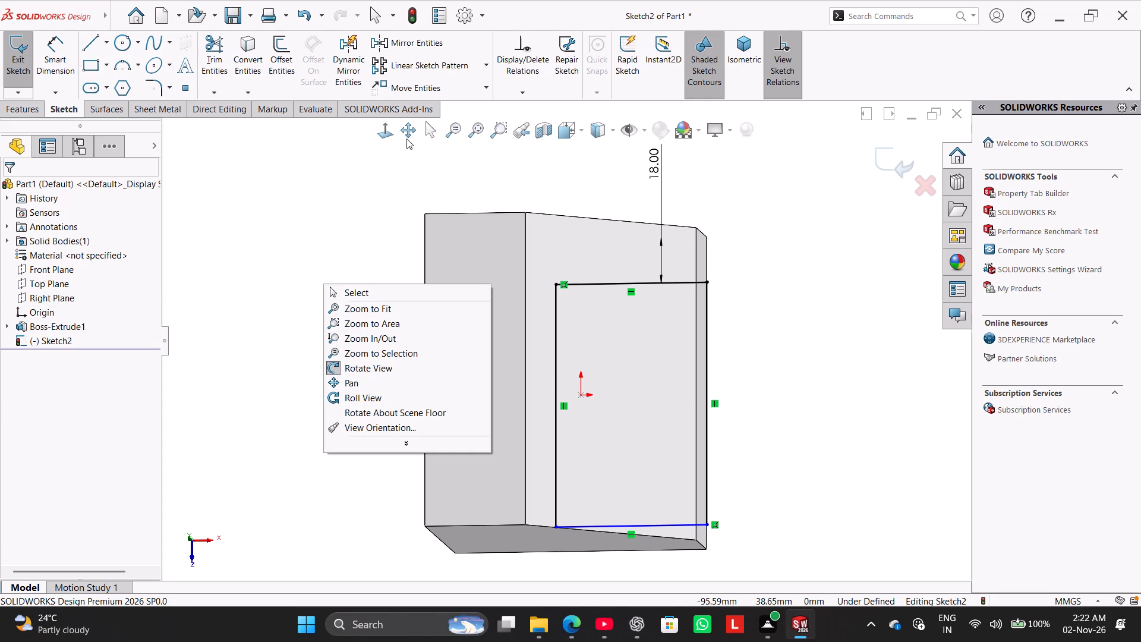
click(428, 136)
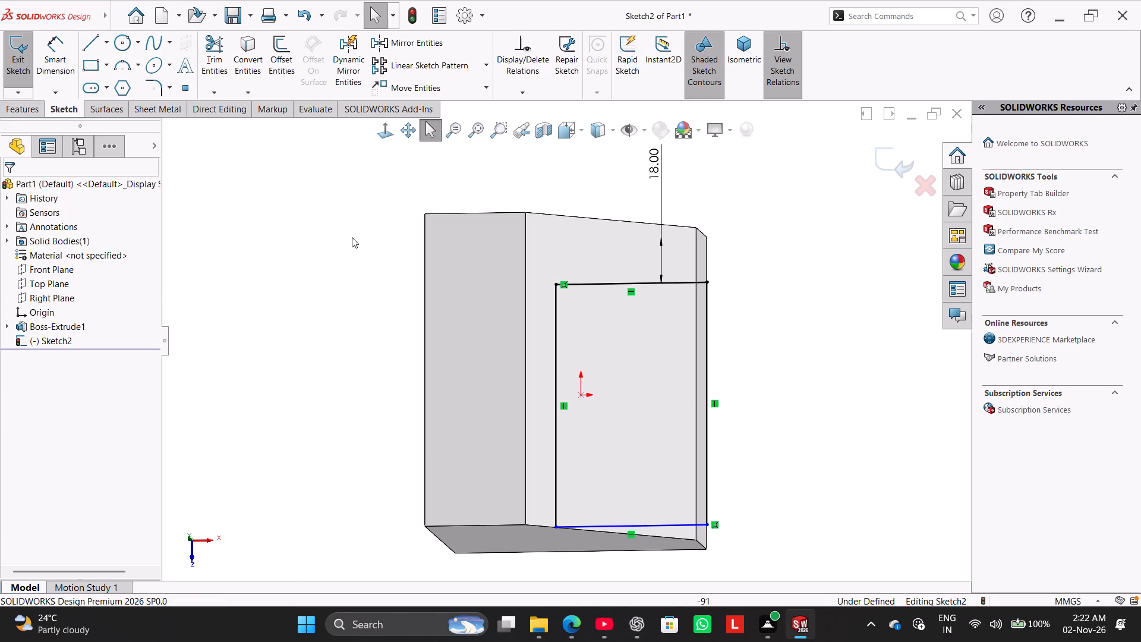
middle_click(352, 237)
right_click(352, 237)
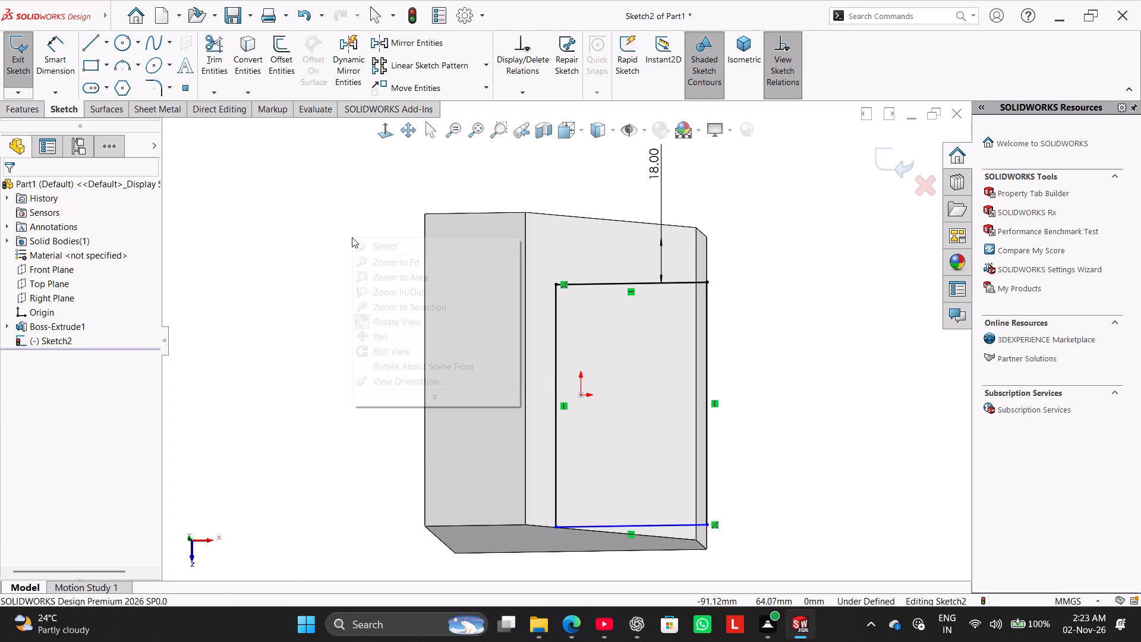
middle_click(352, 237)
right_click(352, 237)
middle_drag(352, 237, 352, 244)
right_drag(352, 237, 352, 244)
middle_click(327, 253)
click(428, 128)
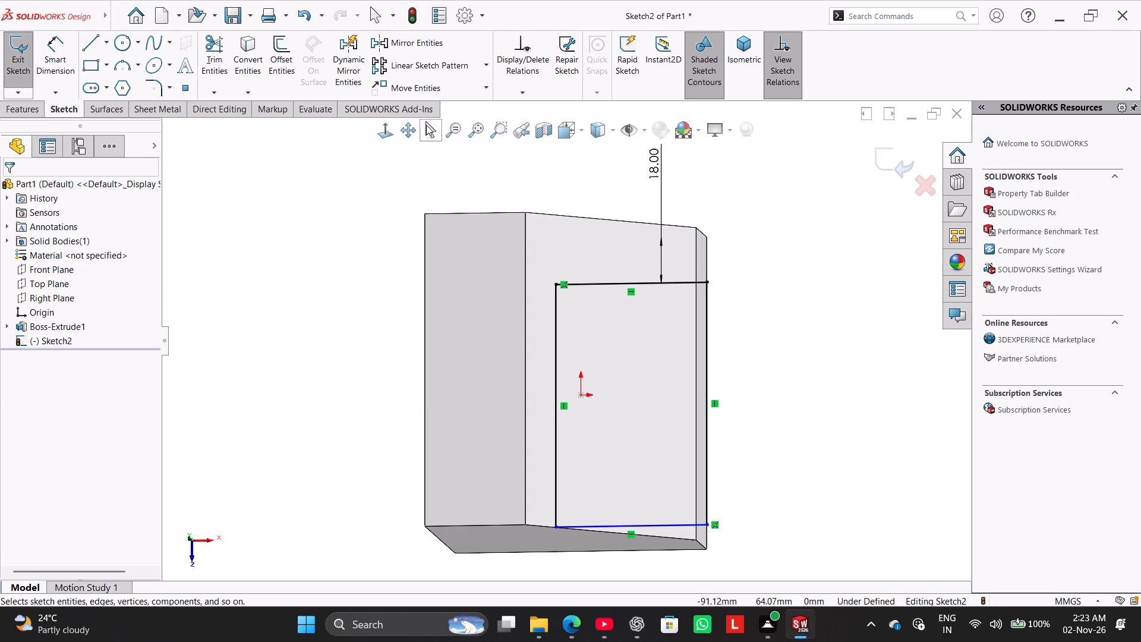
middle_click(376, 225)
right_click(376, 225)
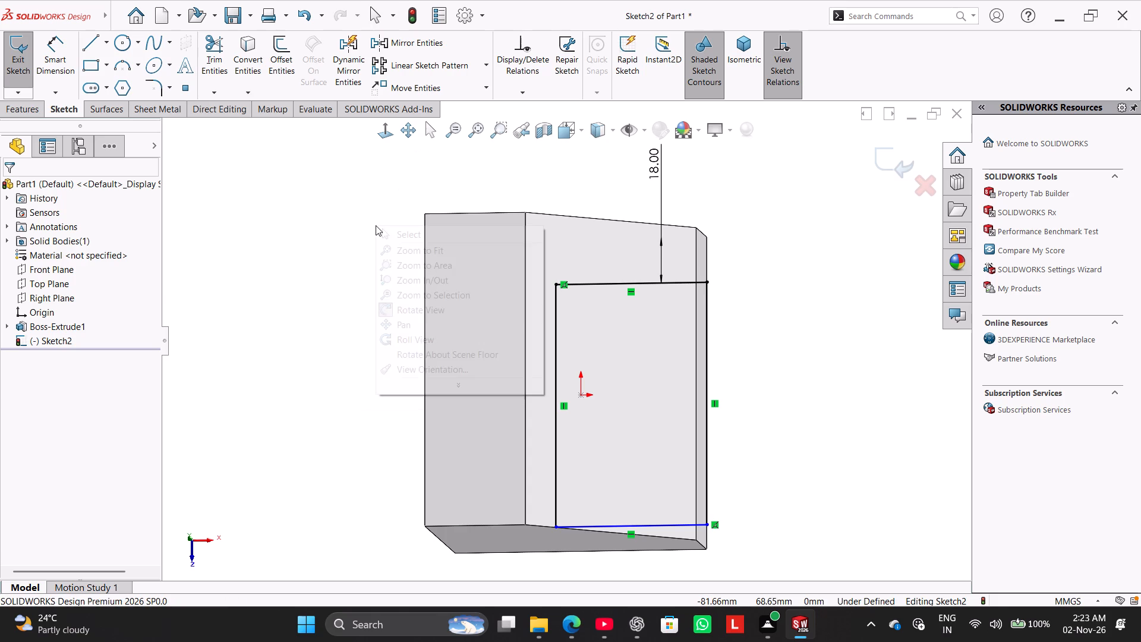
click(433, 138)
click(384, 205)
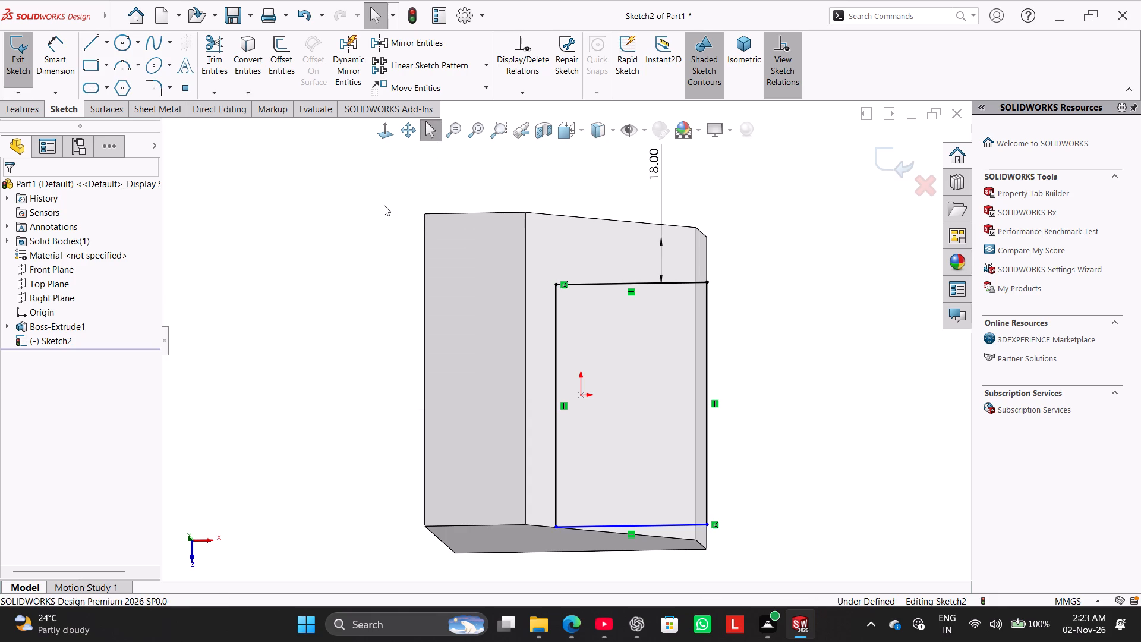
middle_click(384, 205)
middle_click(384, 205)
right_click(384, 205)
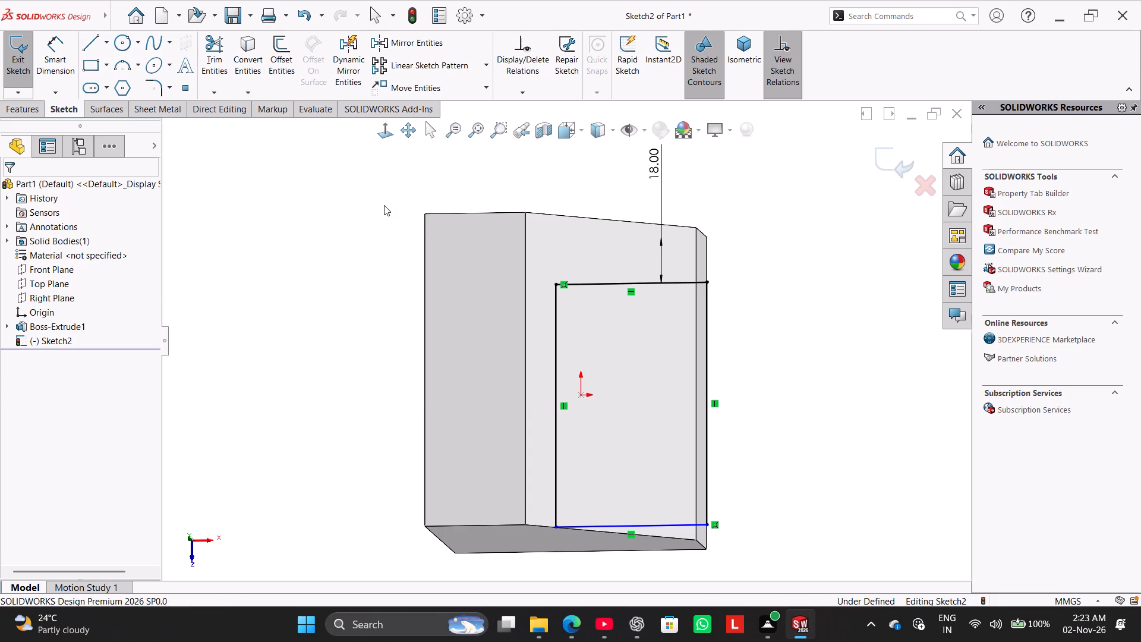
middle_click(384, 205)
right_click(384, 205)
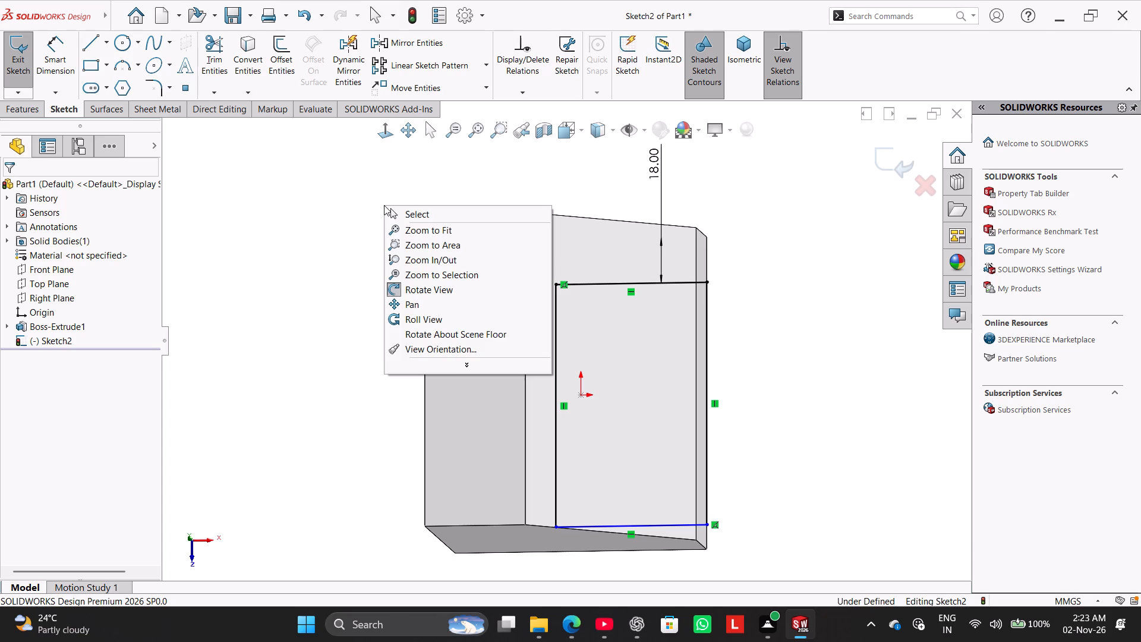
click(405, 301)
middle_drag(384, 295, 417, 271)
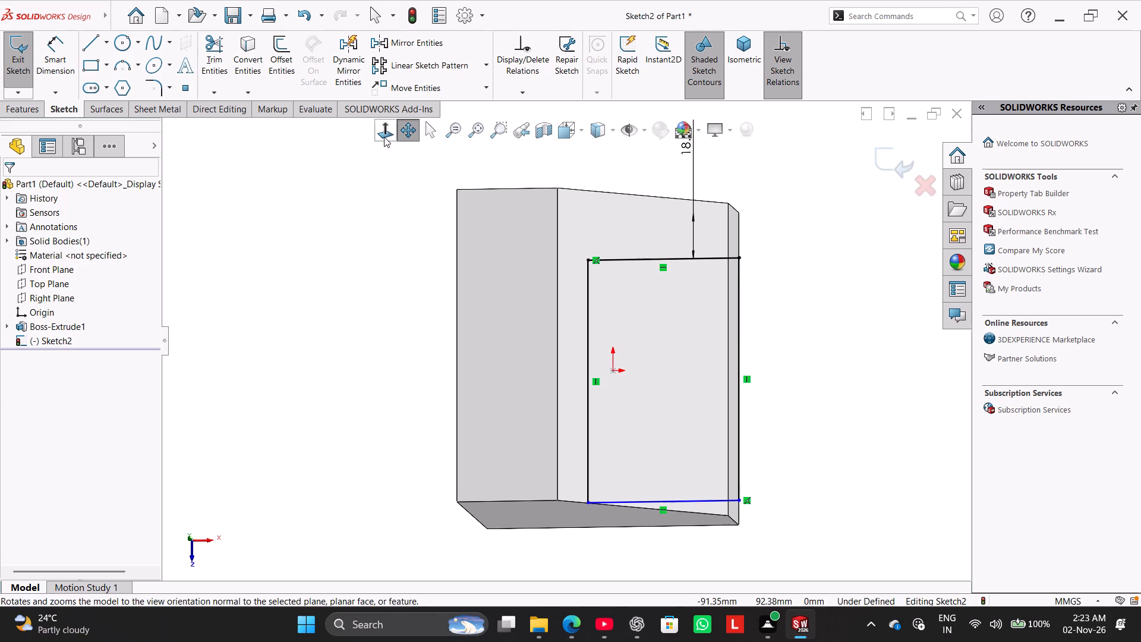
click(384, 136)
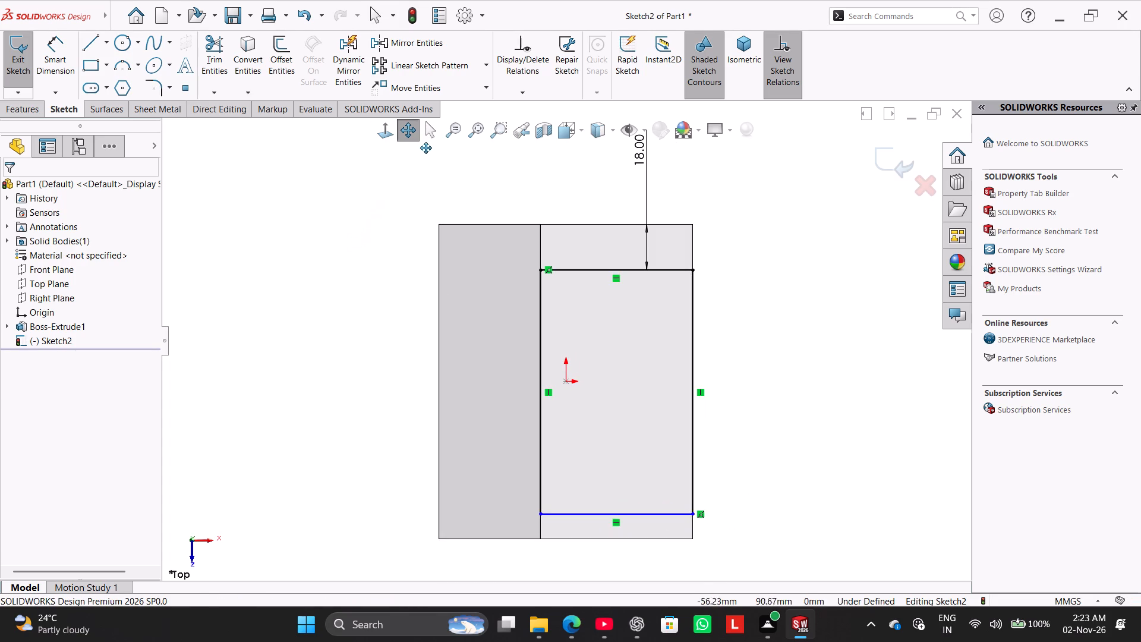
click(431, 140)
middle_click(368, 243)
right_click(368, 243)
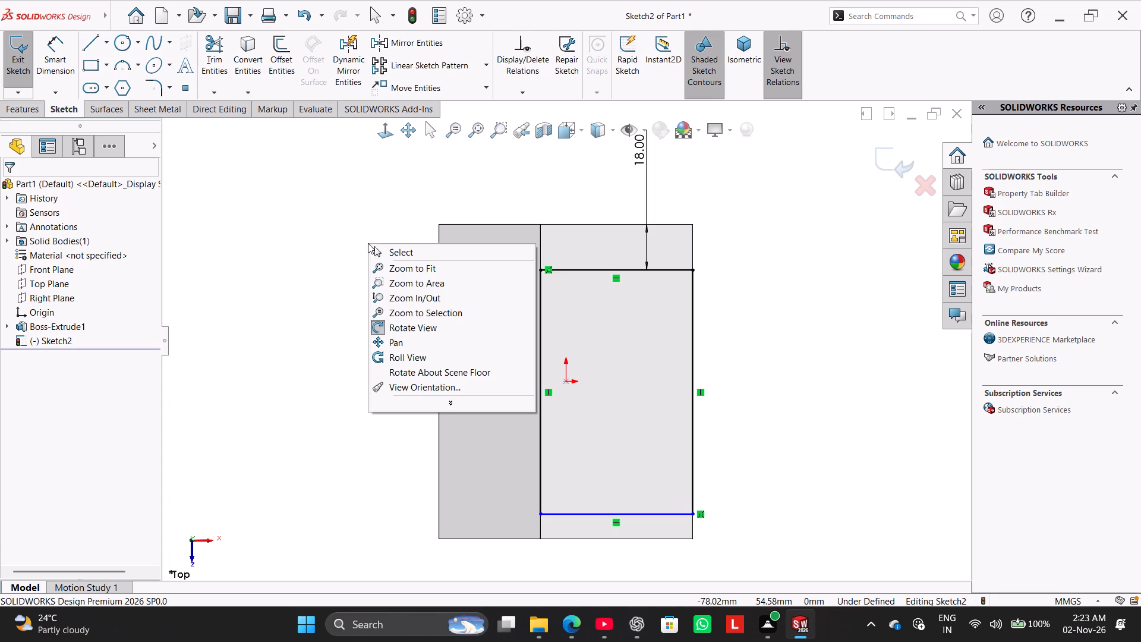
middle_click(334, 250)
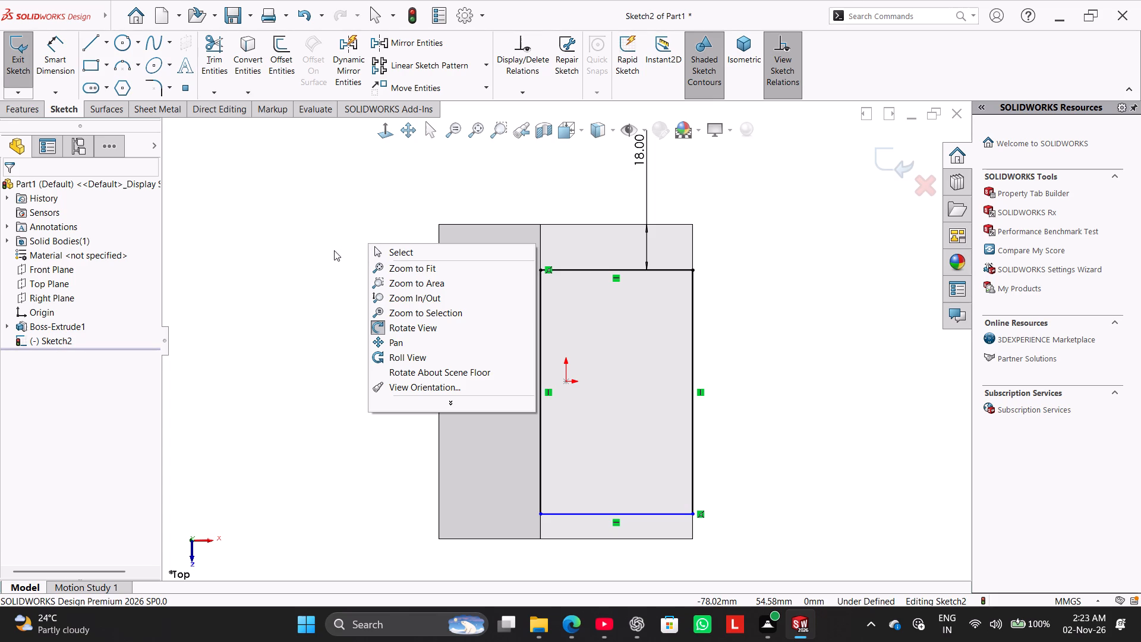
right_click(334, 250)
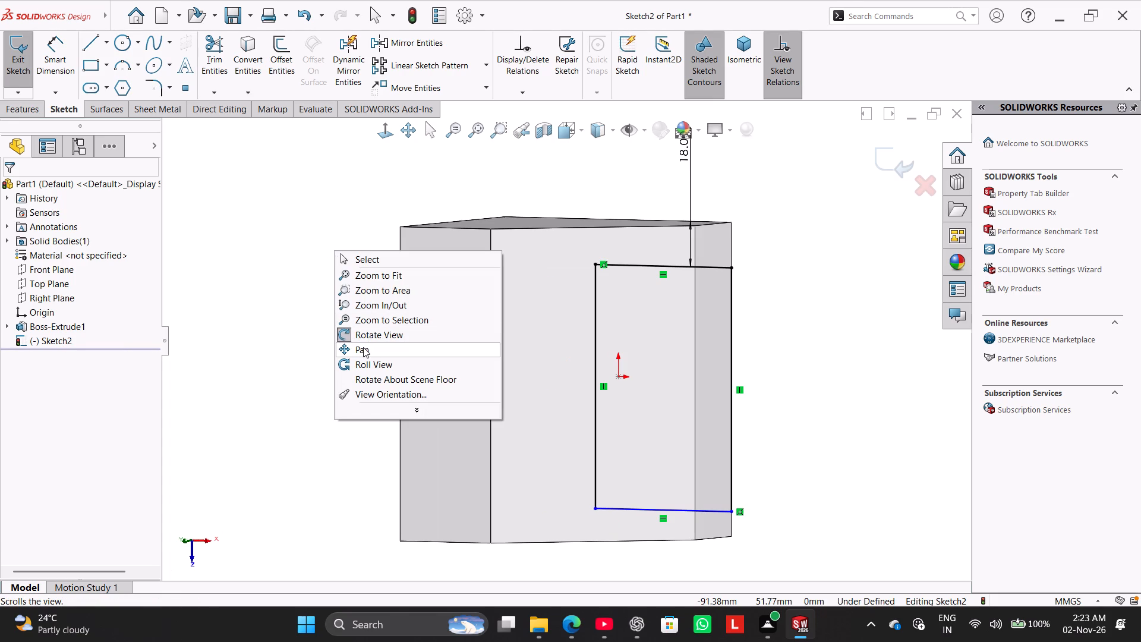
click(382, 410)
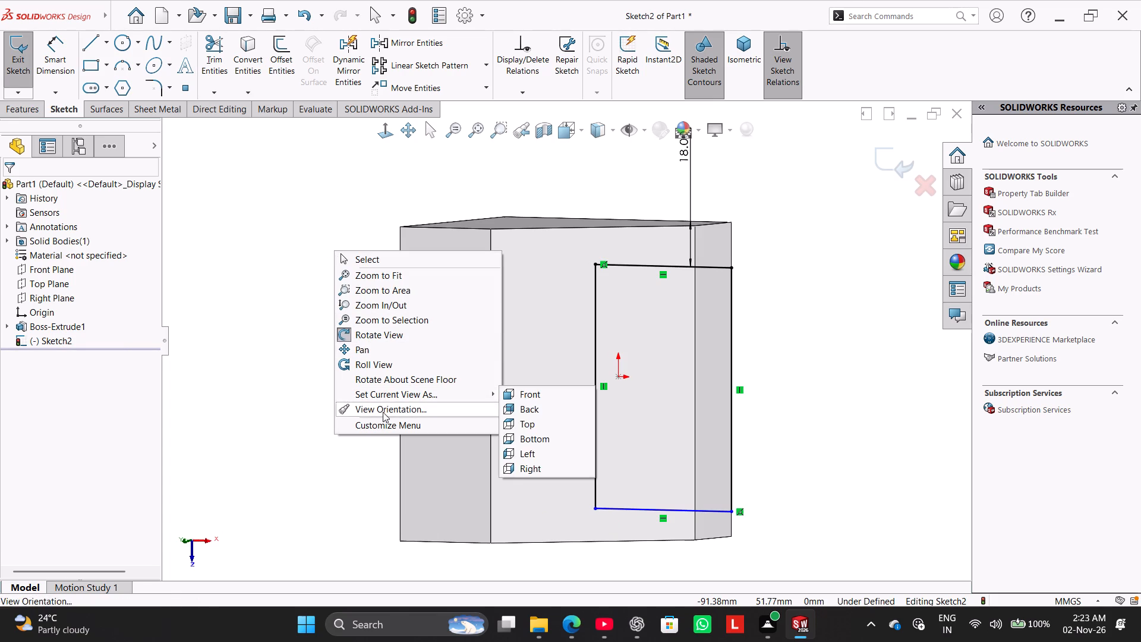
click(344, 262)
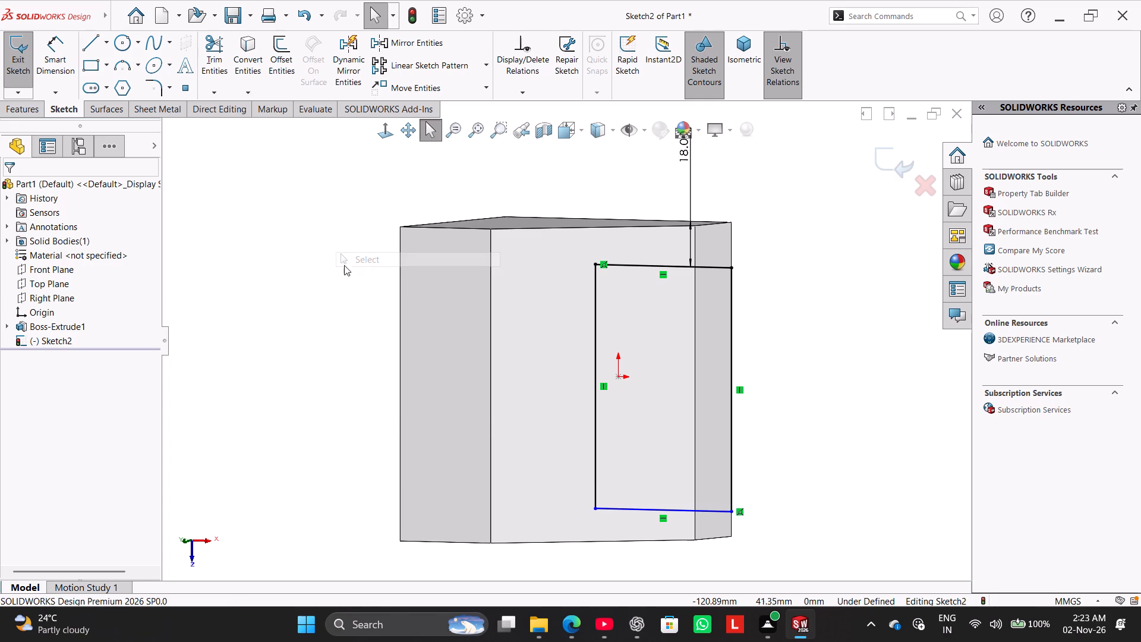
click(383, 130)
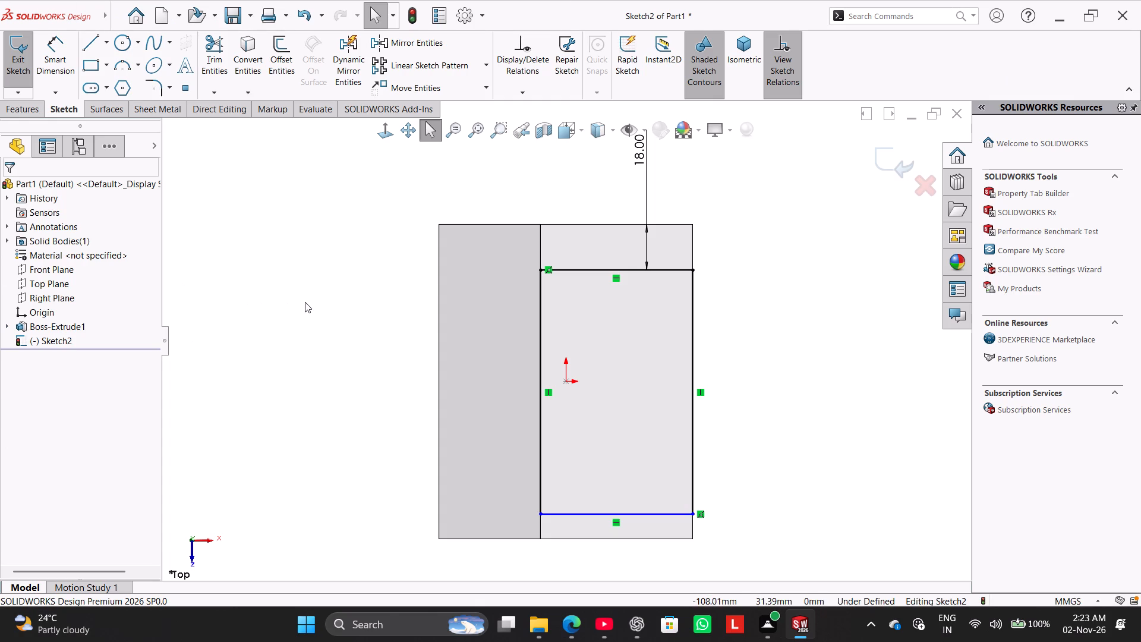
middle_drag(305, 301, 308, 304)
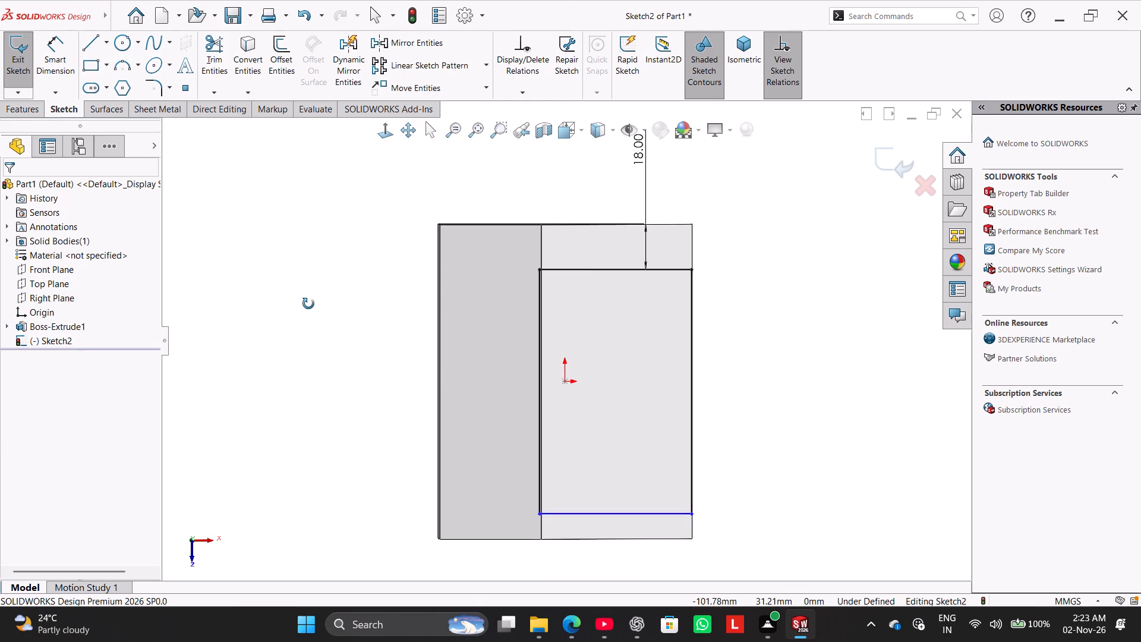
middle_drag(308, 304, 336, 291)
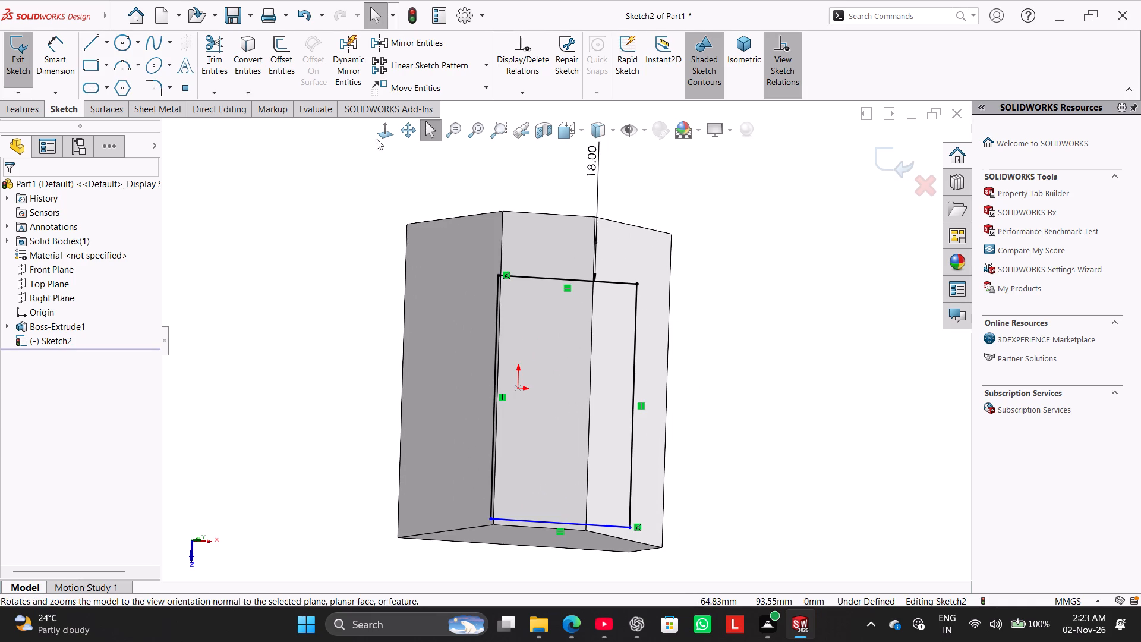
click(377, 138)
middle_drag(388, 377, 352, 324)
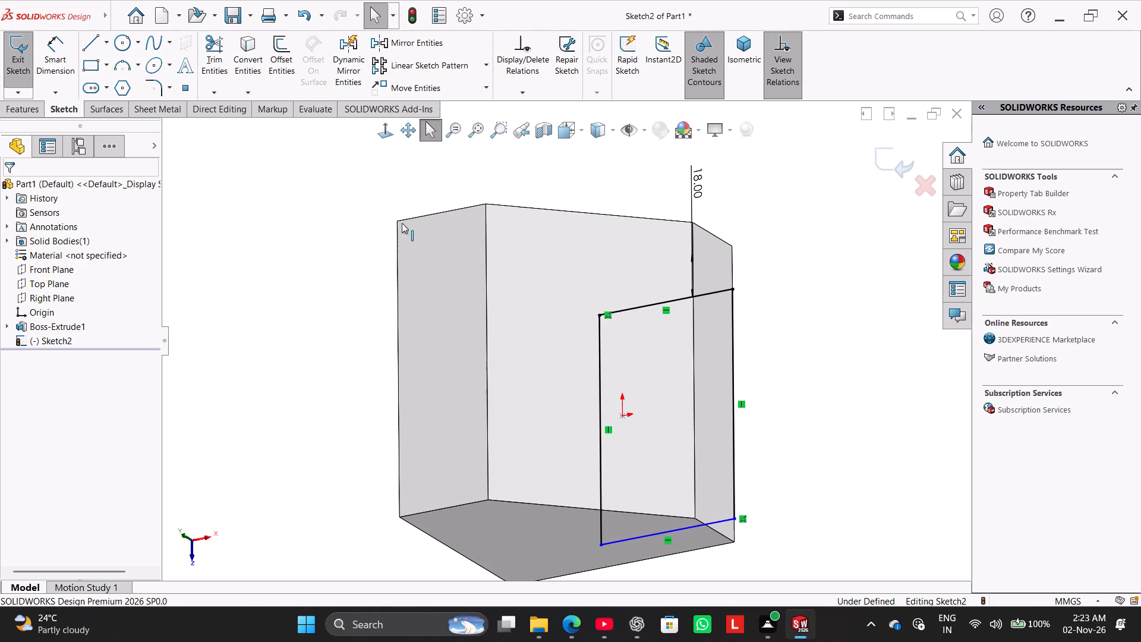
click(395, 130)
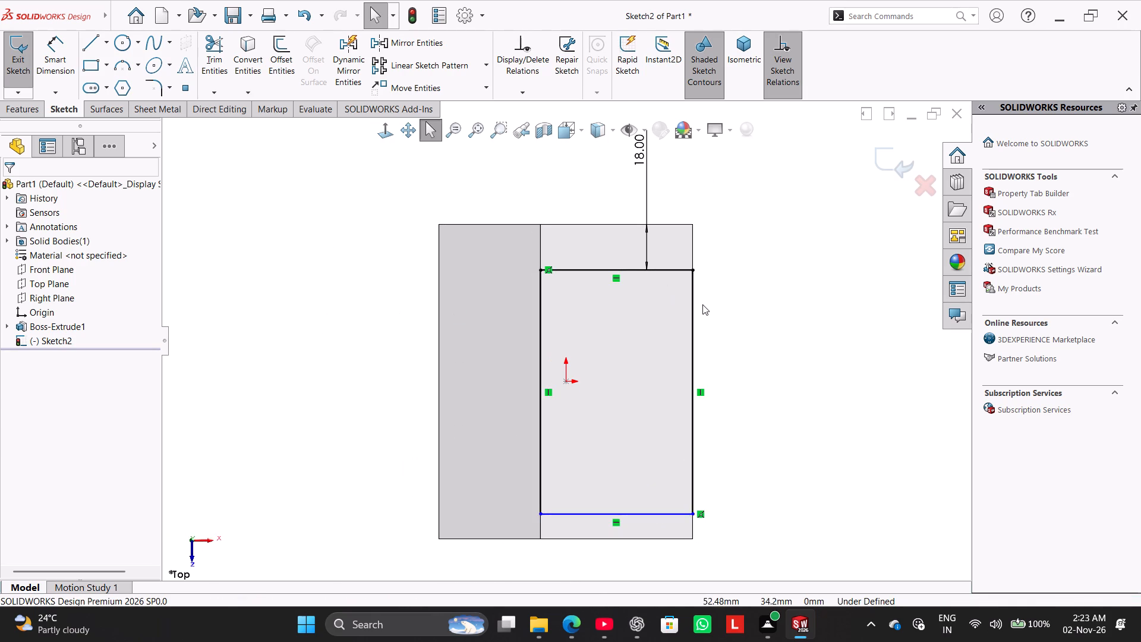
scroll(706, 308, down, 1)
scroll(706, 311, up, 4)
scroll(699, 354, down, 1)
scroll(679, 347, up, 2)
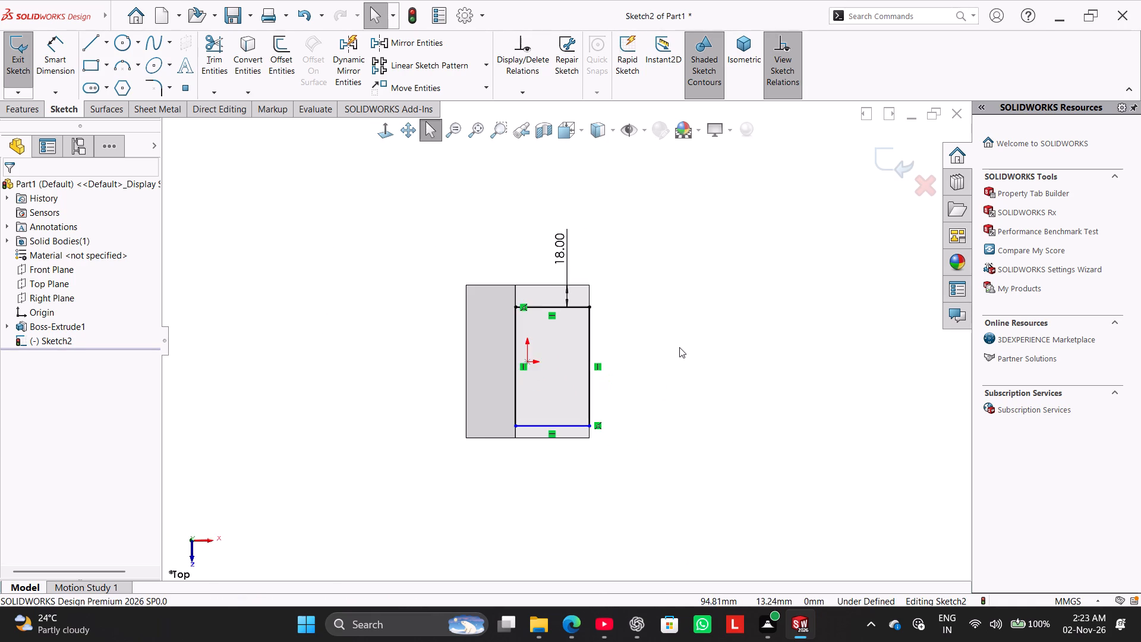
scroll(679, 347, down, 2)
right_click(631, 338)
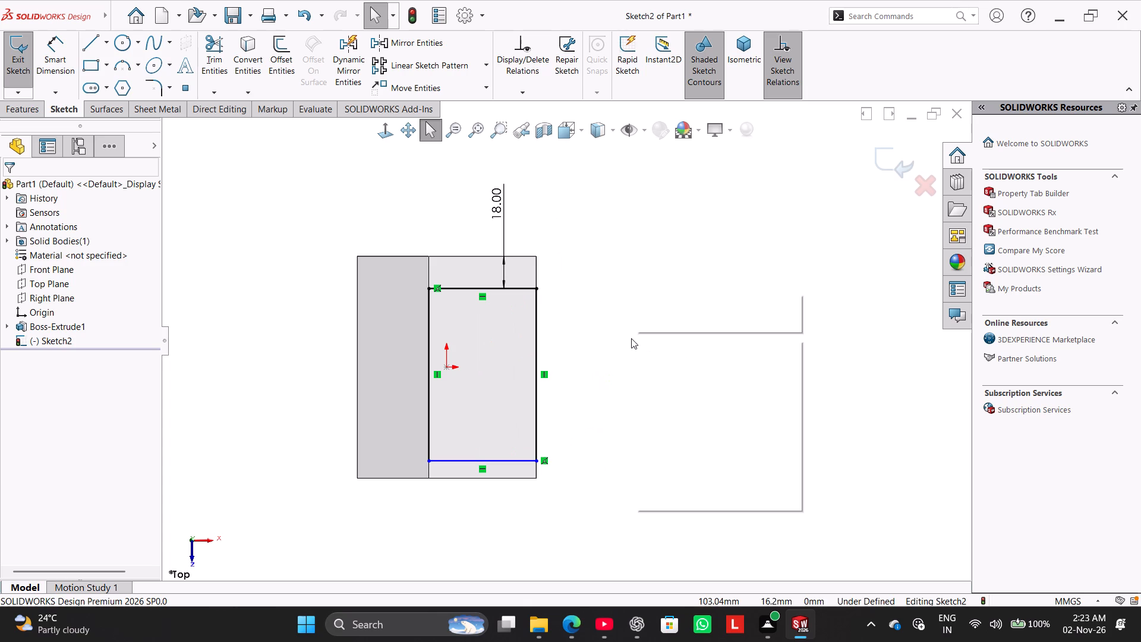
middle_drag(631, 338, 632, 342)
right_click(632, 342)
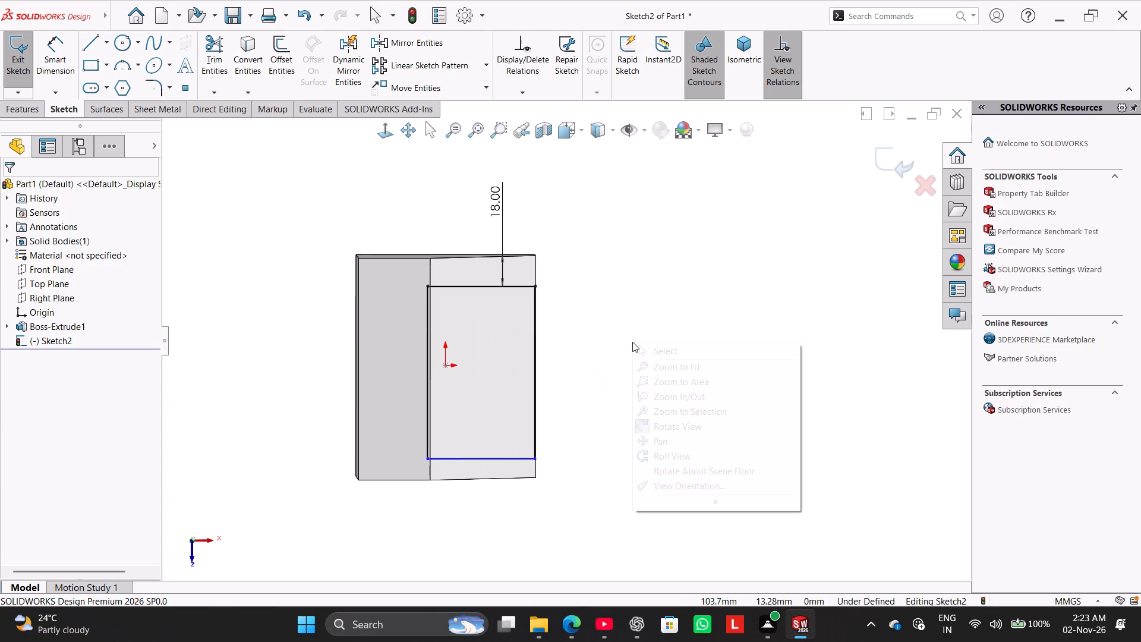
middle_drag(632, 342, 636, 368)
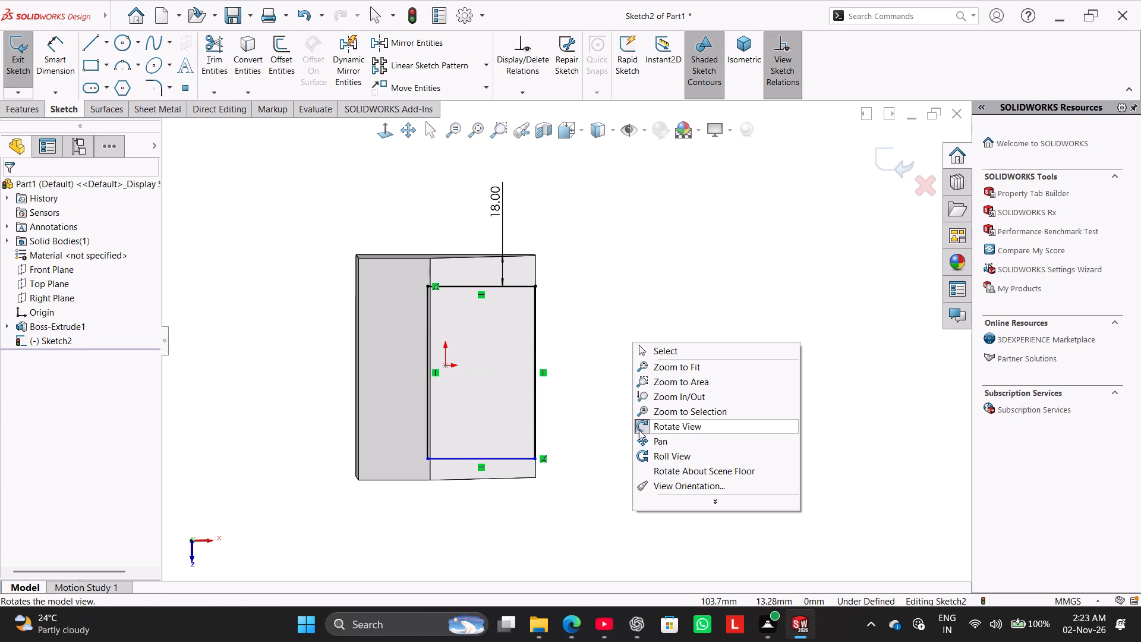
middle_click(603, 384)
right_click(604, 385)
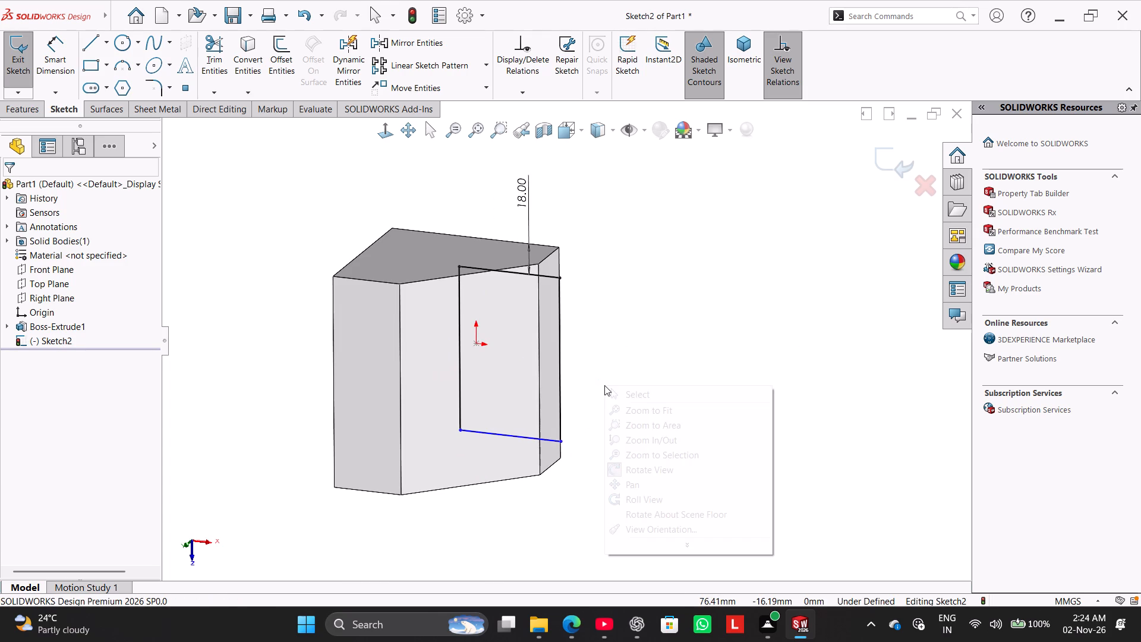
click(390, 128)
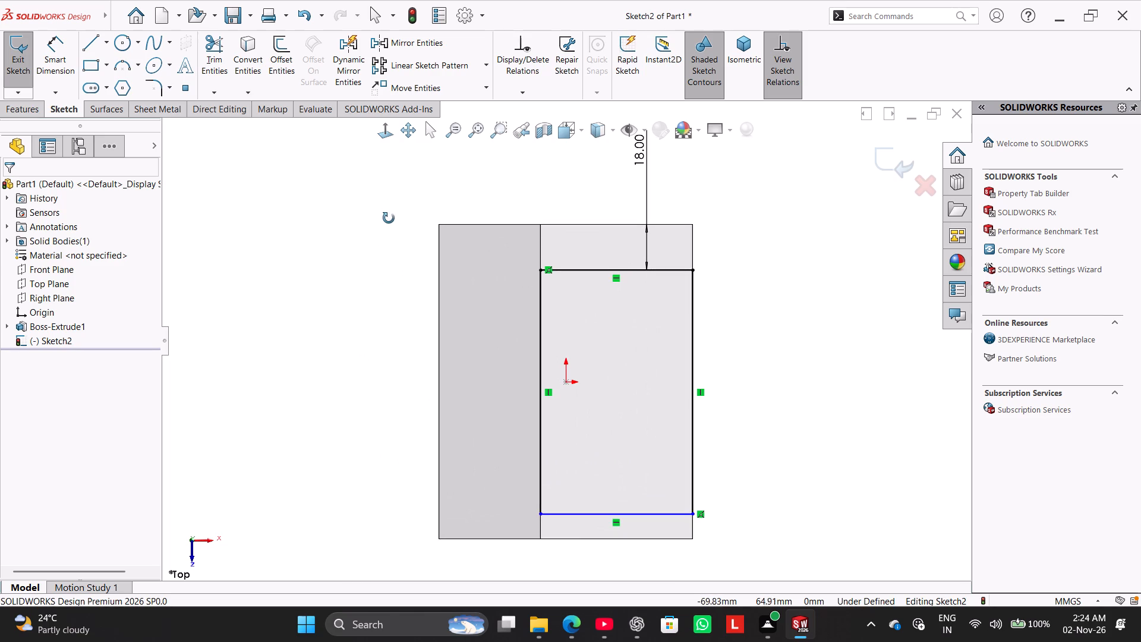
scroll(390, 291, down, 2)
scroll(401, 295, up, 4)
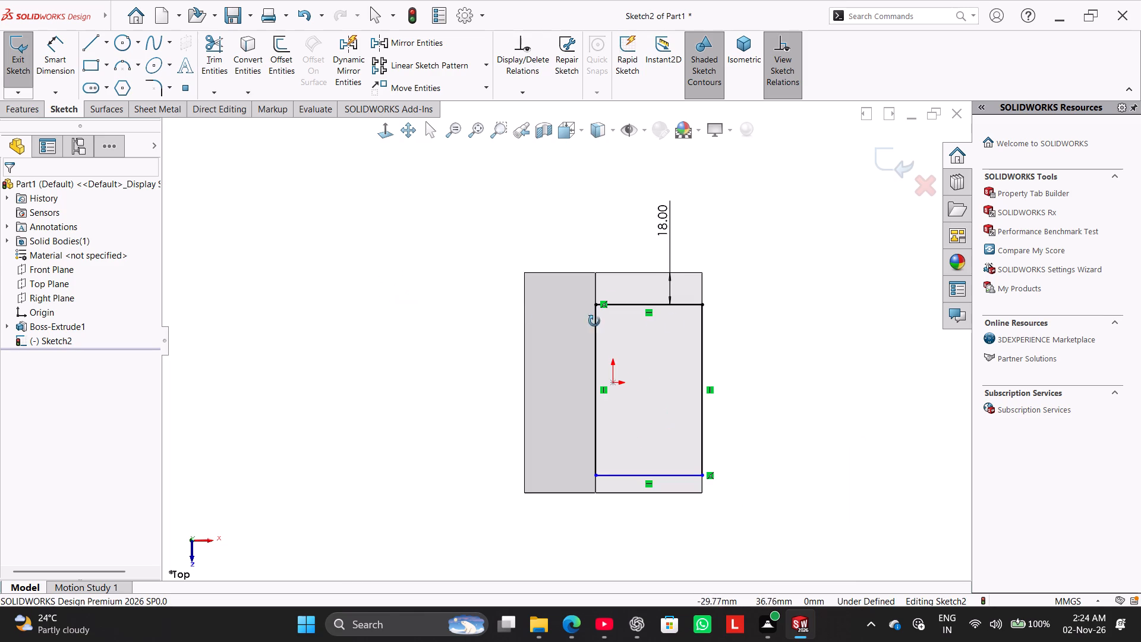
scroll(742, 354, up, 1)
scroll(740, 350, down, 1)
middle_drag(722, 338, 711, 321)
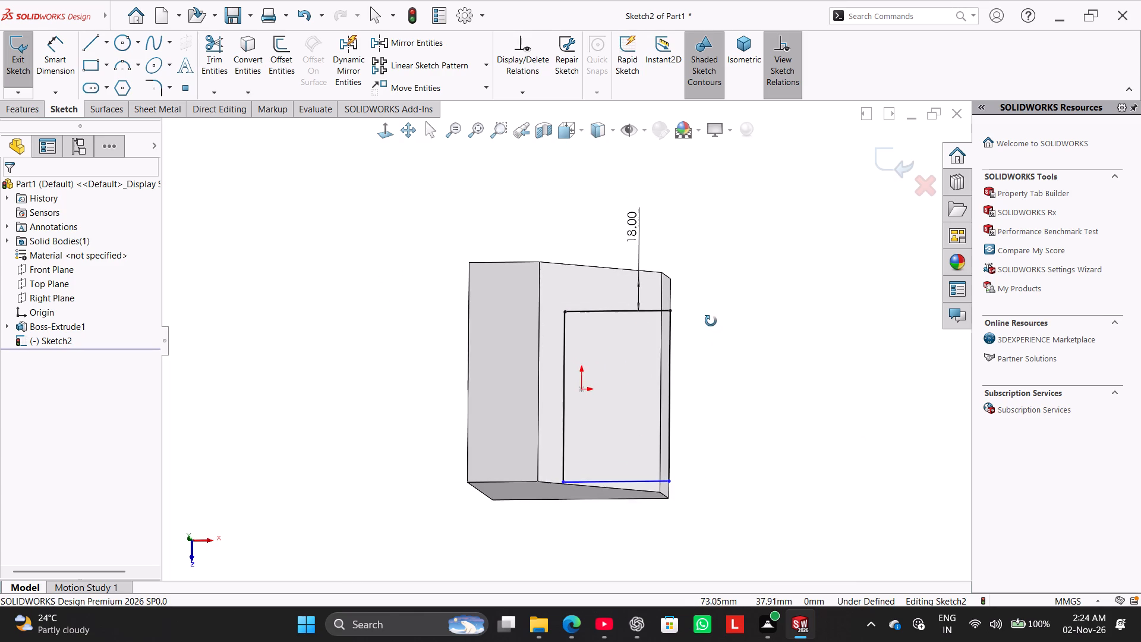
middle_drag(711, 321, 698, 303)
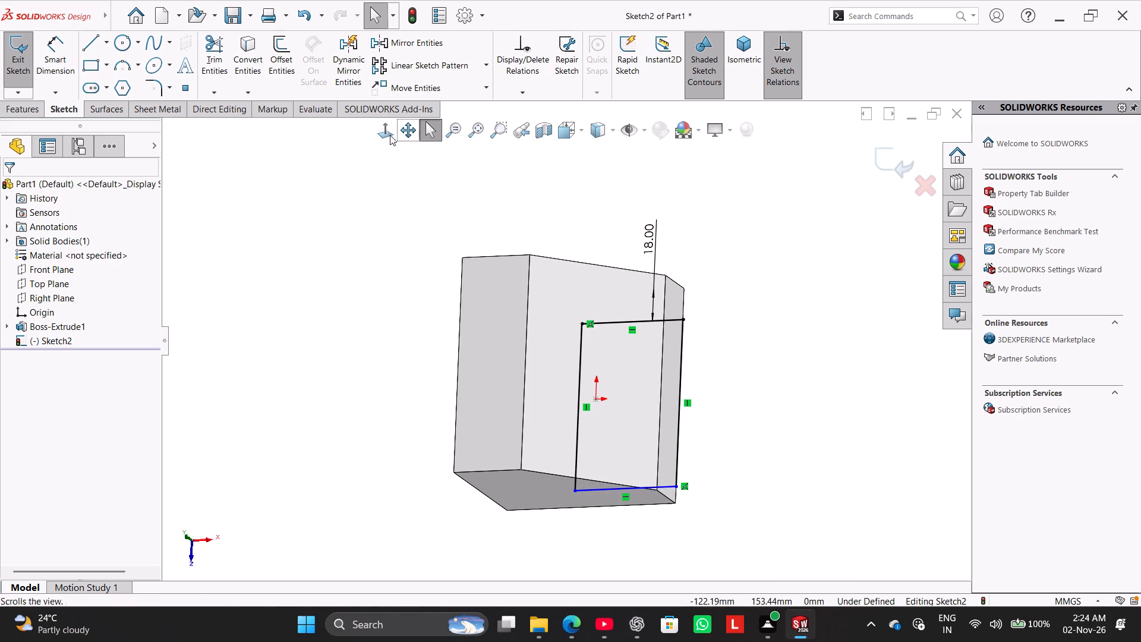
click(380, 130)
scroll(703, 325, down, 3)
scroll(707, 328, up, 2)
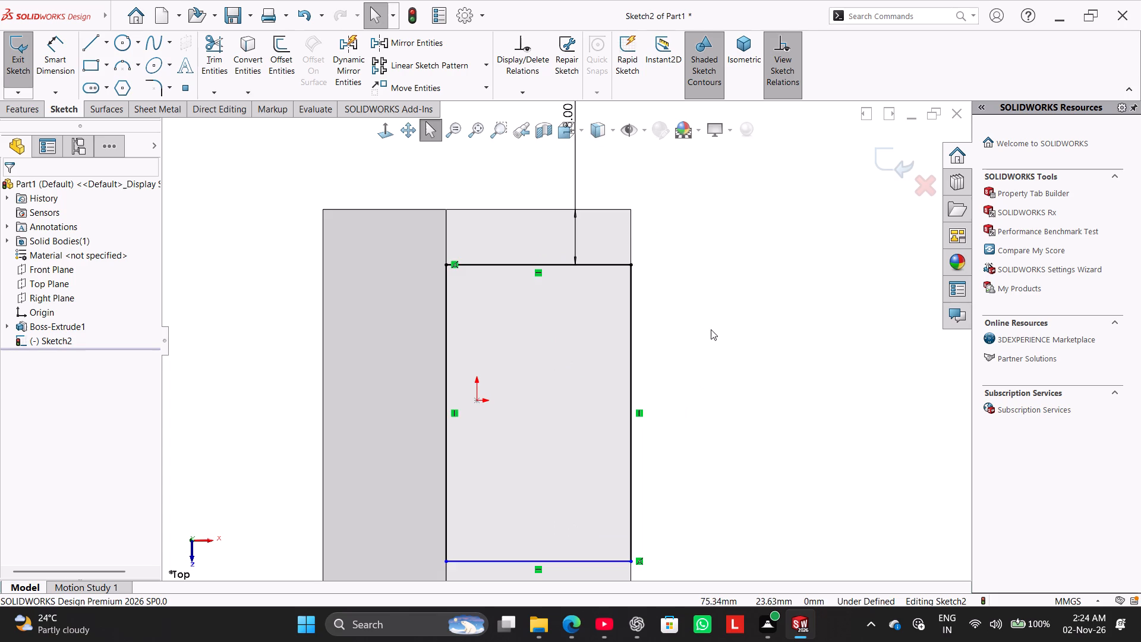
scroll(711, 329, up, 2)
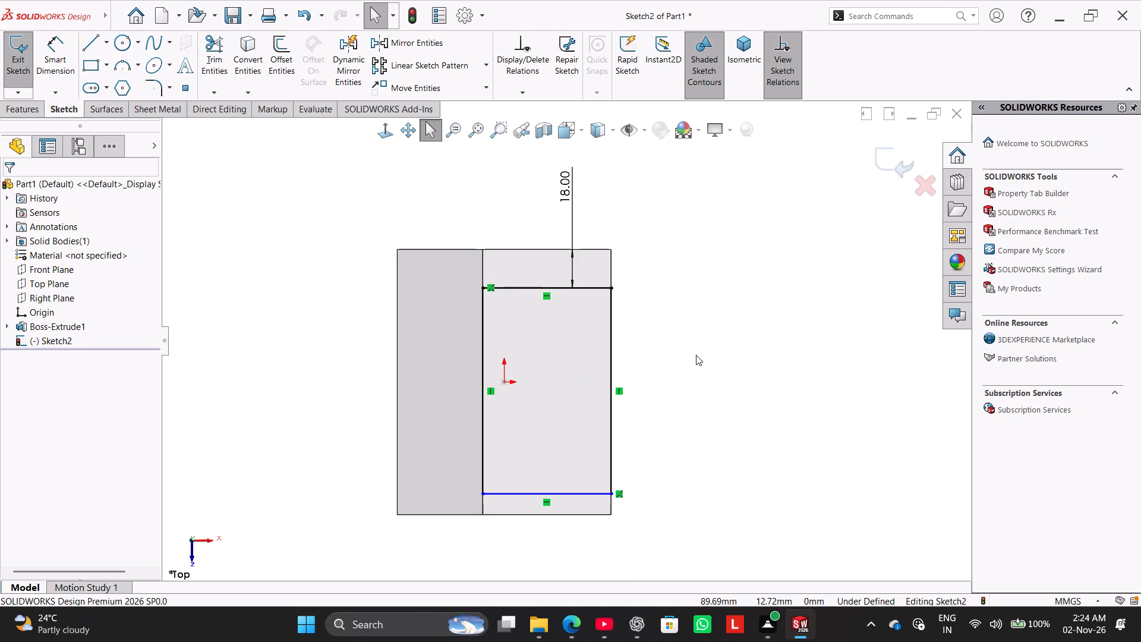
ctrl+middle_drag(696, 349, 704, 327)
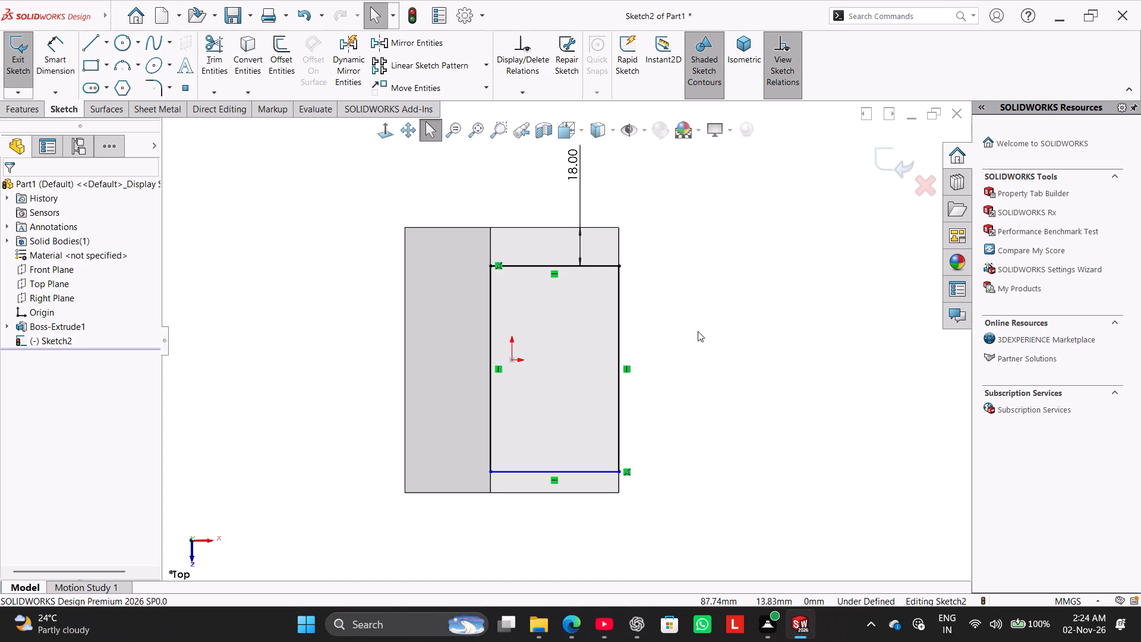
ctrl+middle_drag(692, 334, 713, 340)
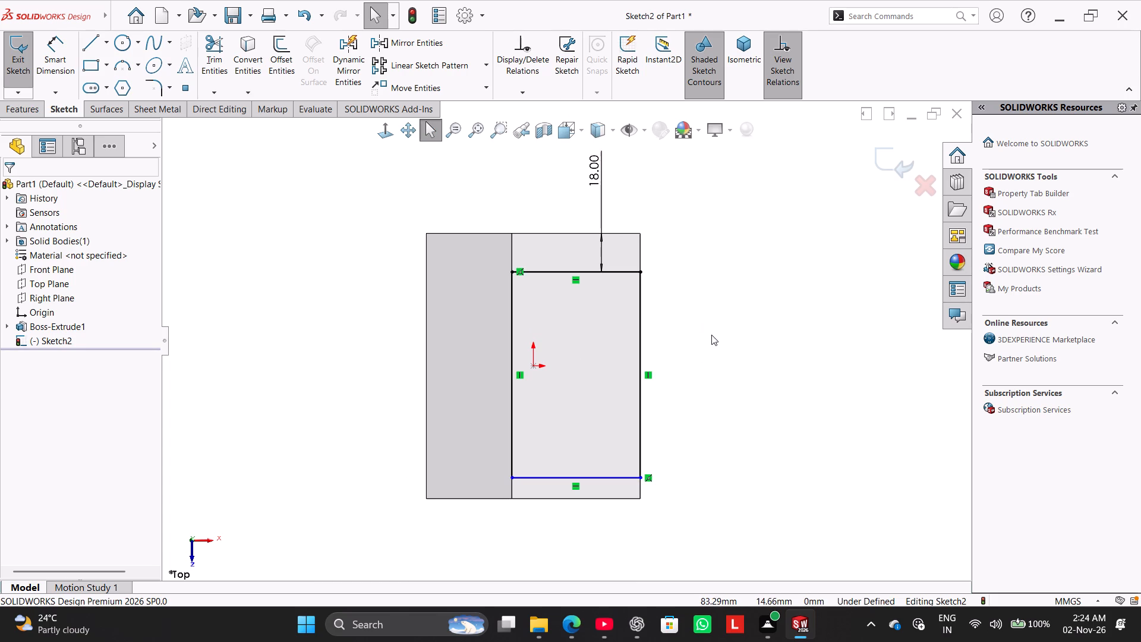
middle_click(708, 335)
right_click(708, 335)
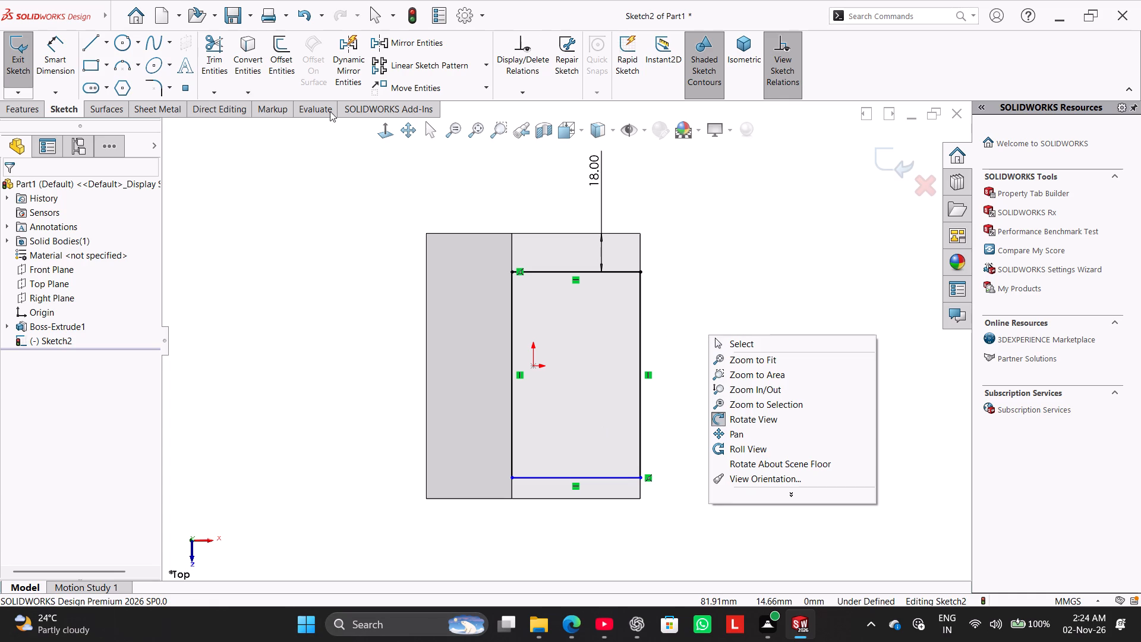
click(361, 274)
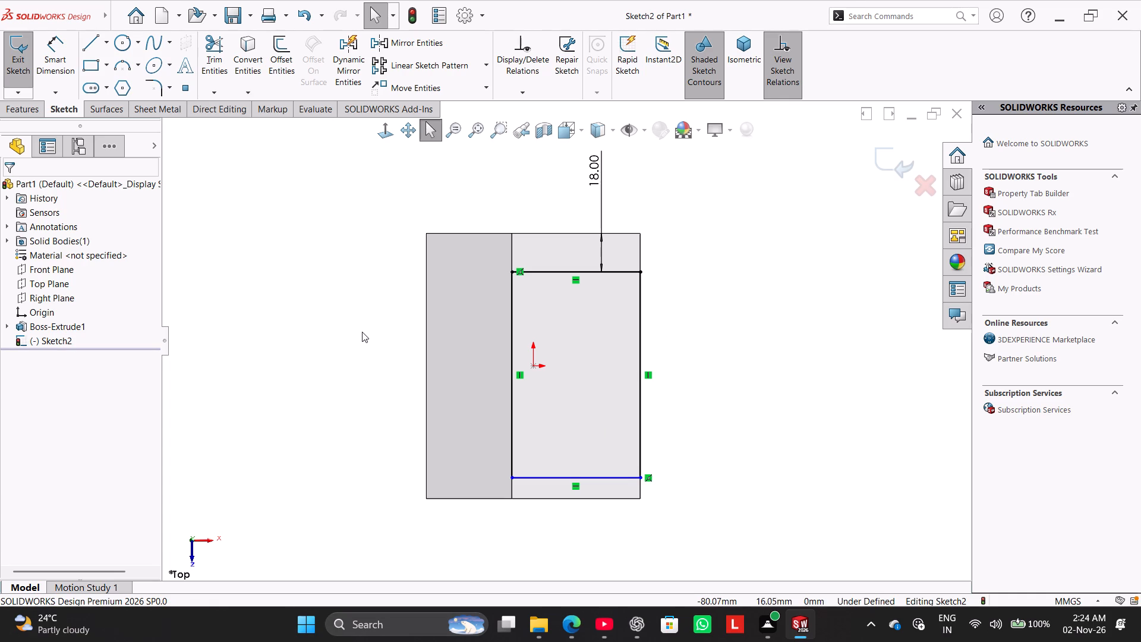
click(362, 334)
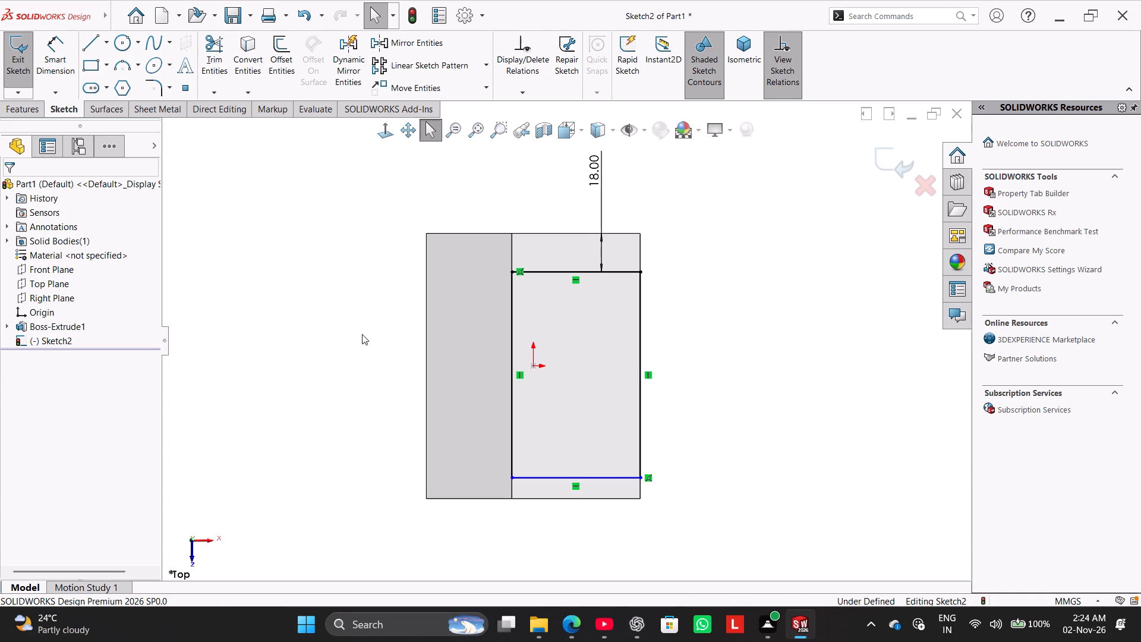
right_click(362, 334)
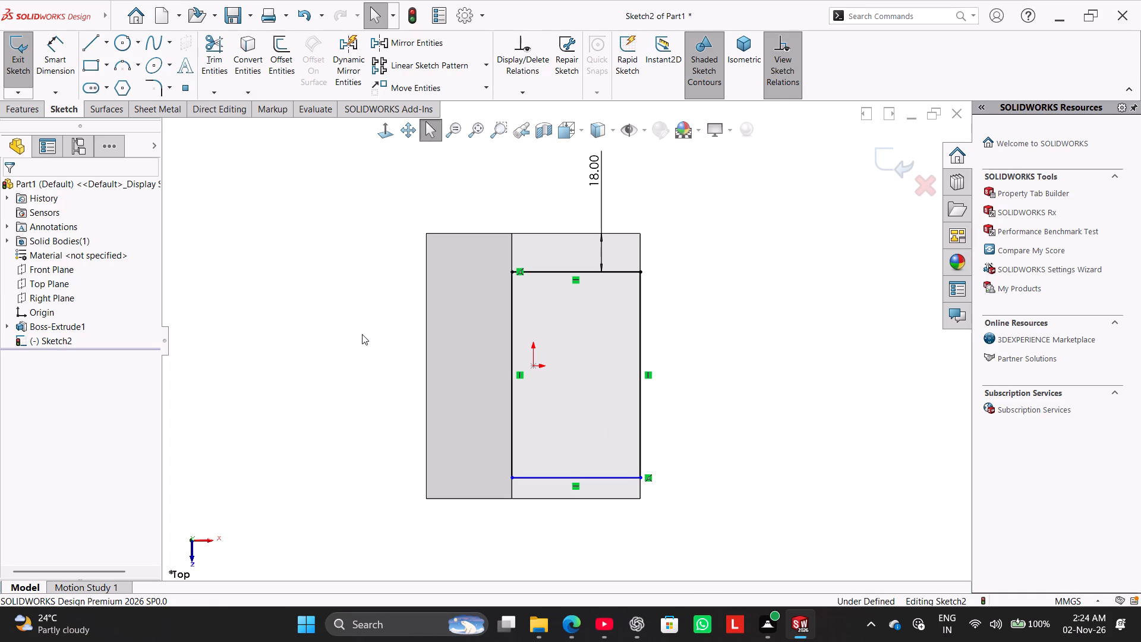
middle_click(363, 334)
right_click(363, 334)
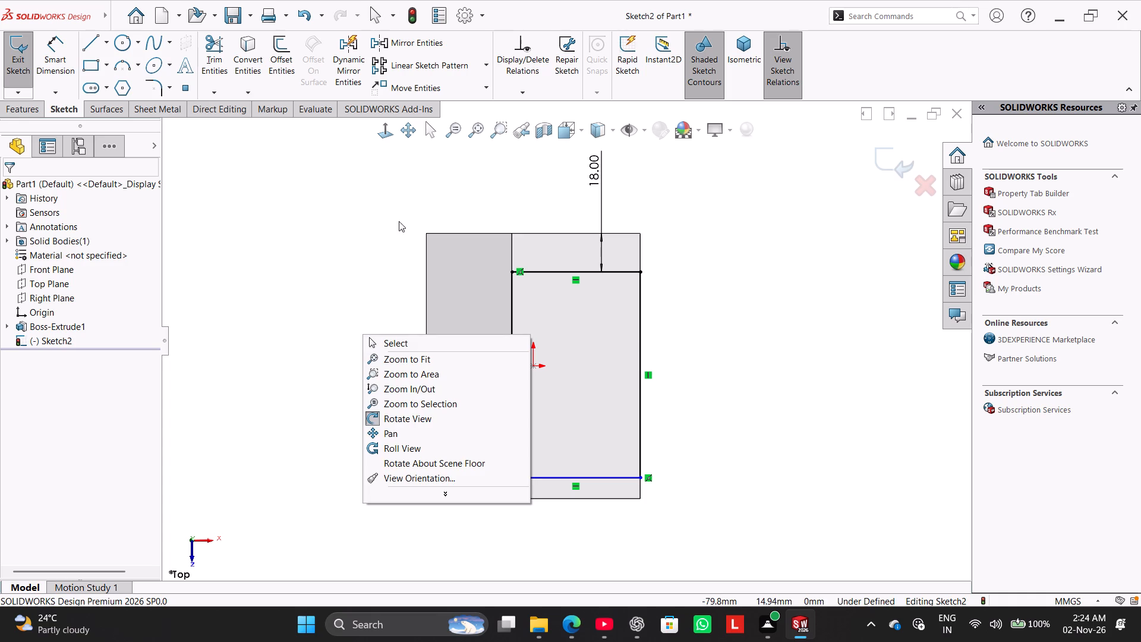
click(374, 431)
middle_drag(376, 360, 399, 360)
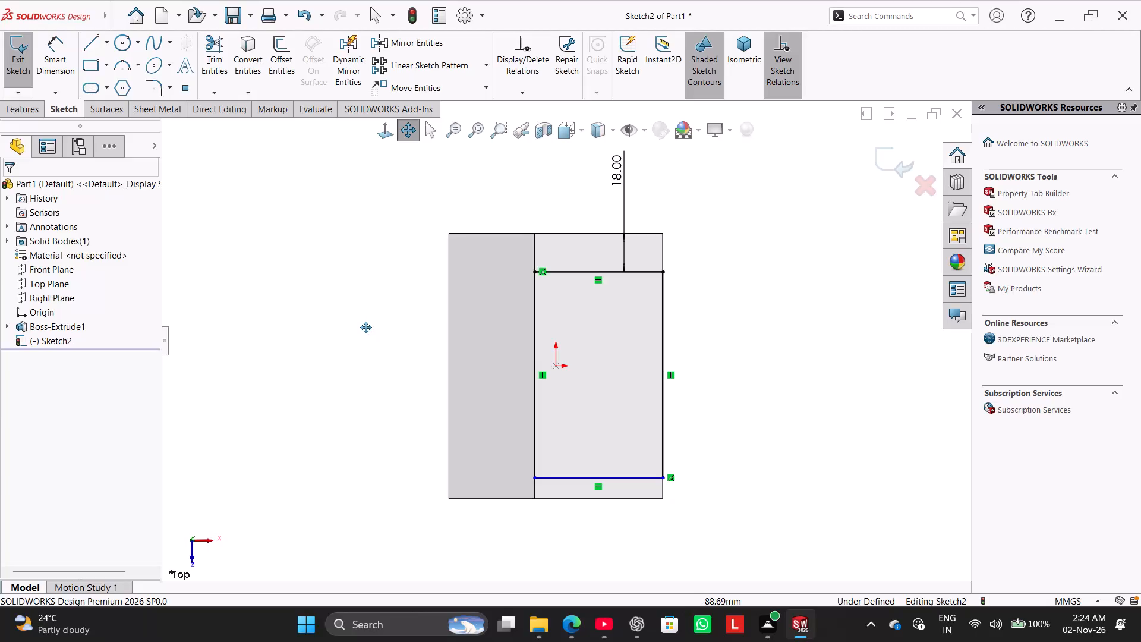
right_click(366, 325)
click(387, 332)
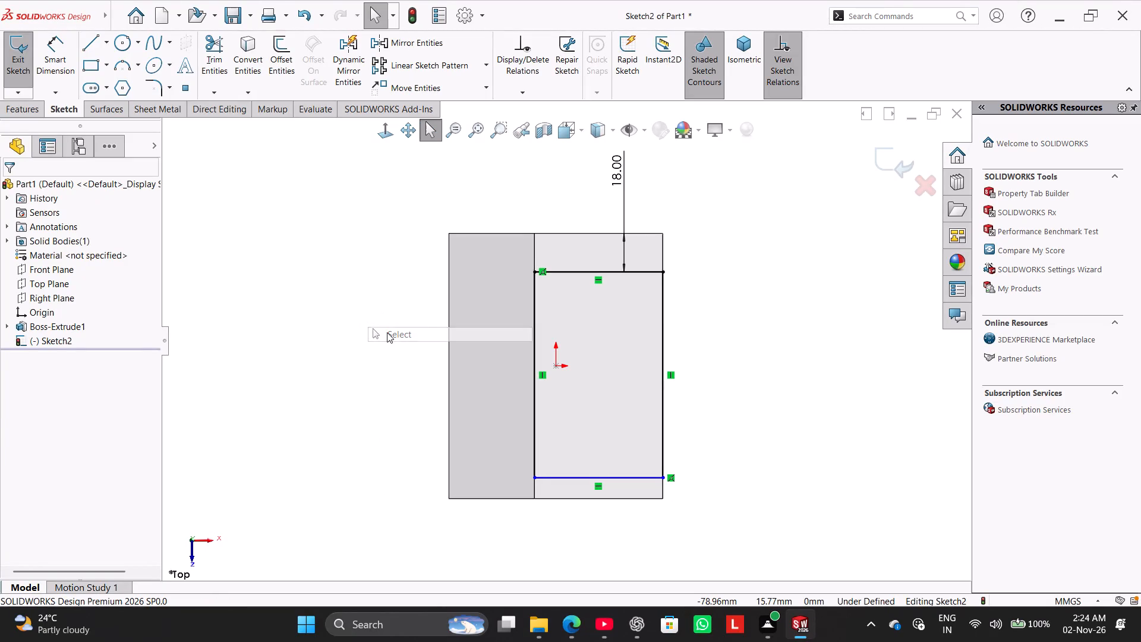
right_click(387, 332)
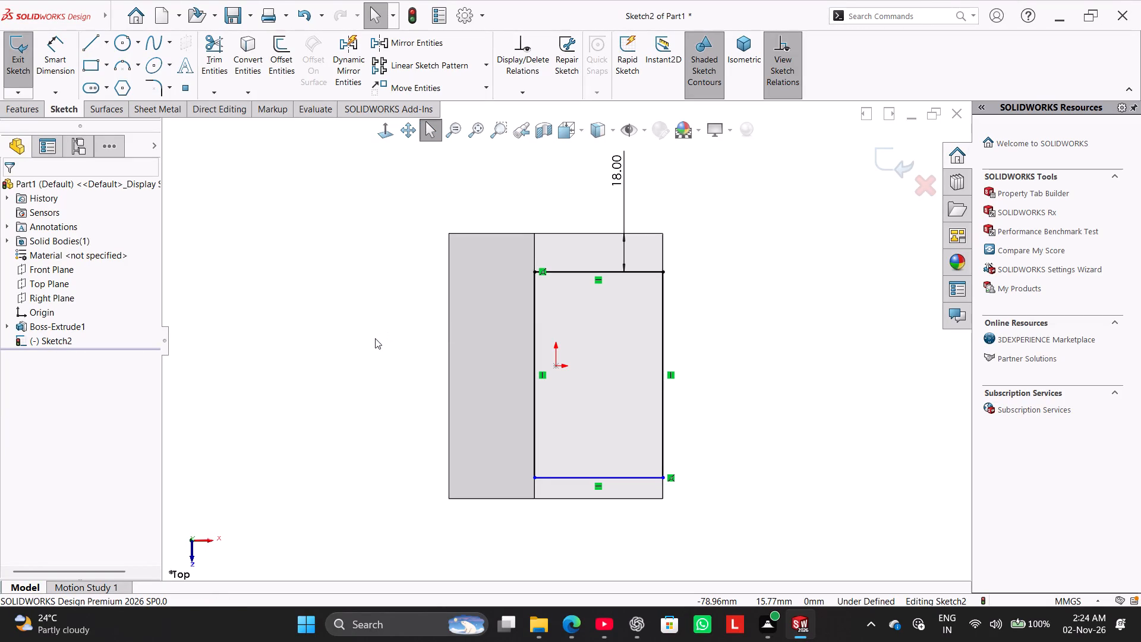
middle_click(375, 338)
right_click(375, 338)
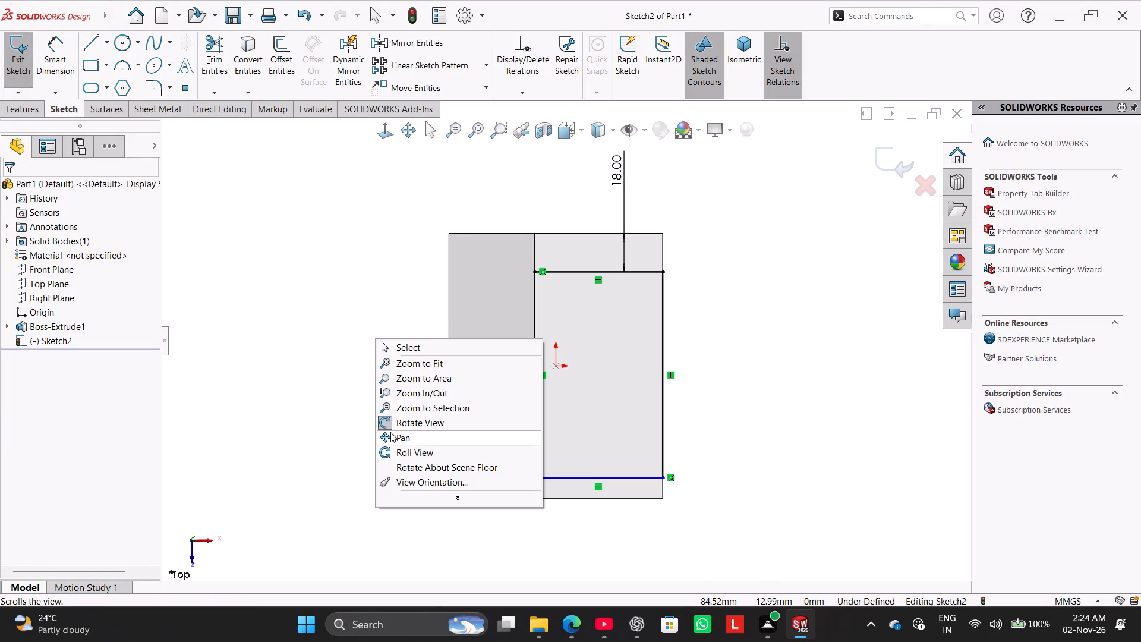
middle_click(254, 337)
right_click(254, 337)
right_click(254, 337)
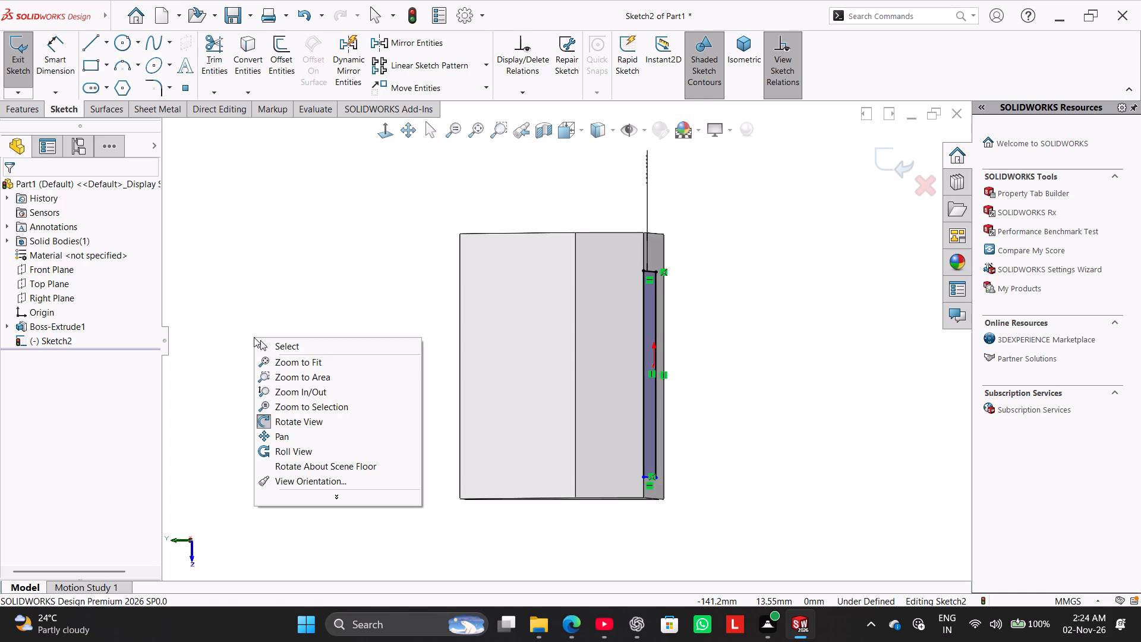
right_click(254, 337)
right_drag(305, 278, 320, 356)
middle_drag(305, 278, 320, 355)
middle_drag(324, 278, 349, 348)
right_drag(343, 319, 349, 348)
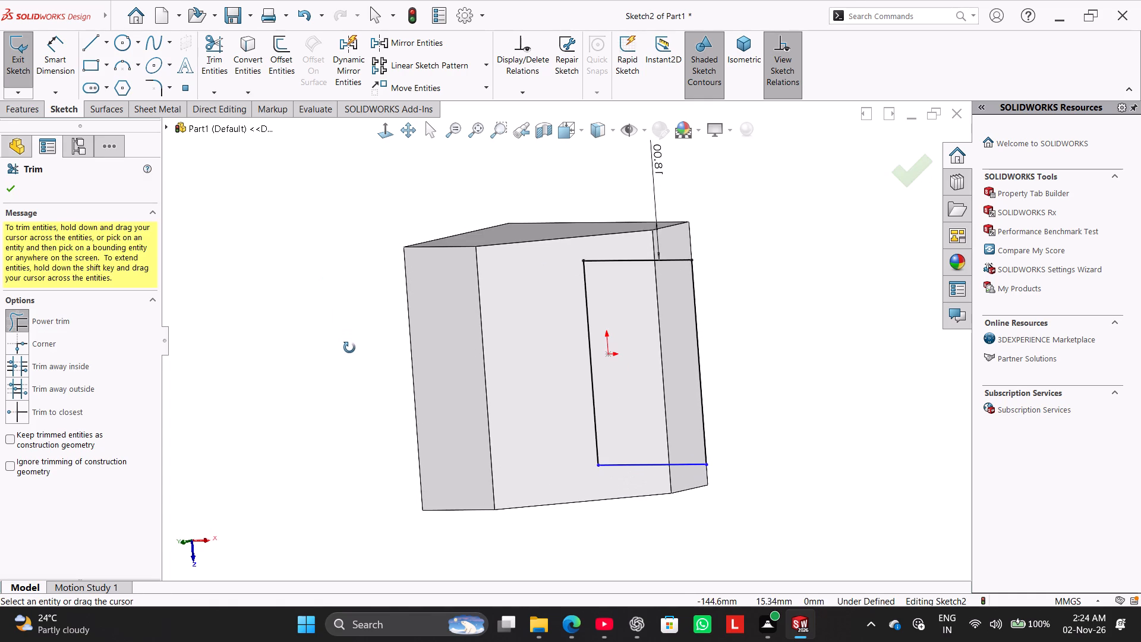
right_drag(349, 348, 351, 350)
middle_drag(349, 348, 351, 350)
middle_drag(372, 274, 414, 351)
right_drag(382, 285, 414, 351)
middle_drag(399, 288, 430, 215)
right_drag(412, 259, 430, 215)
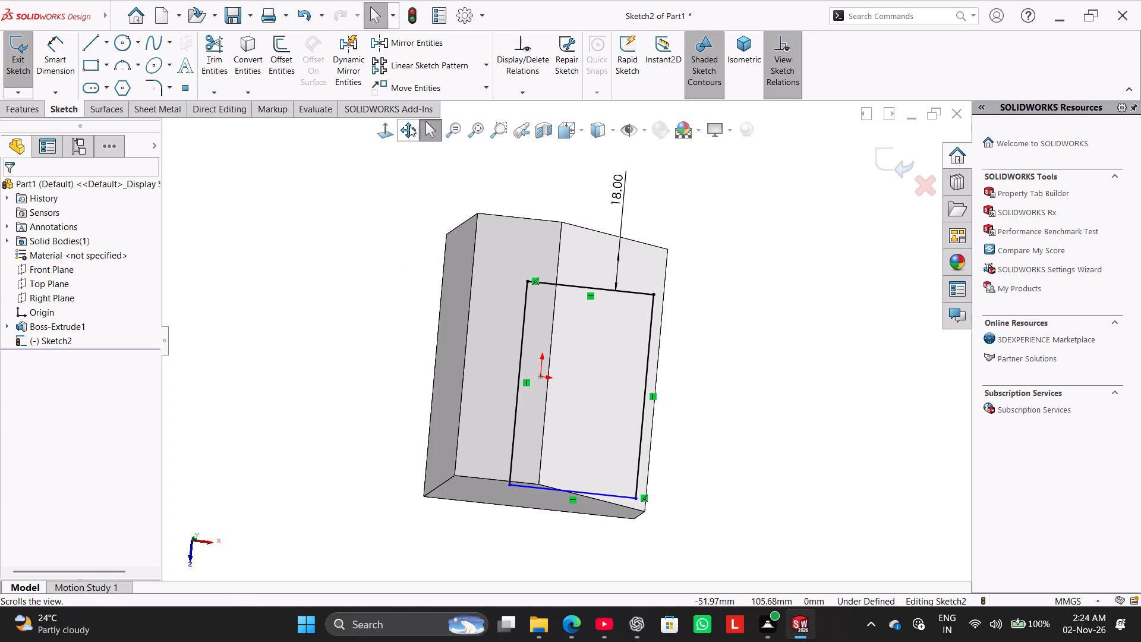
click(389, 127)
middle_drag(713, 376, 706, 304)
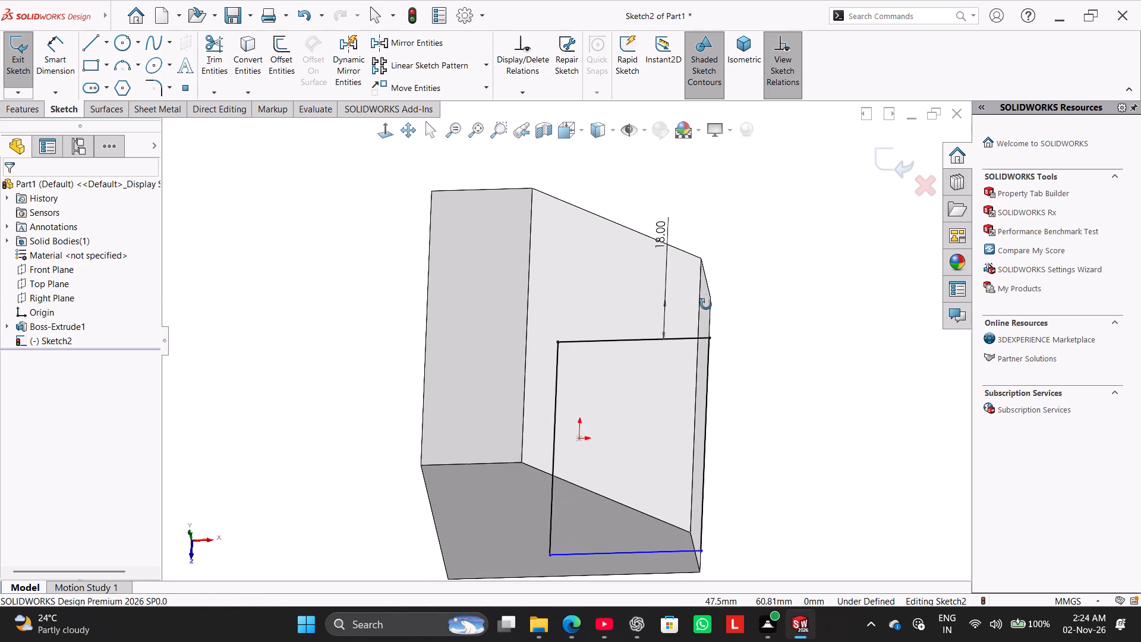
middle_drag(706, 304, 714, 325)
Dimension the distance between the rectangle's front line and the body's front edge as 18 mm, and place the dimension text closer to the body.
click(385, 121)
scroll(755, 282, down, 2)
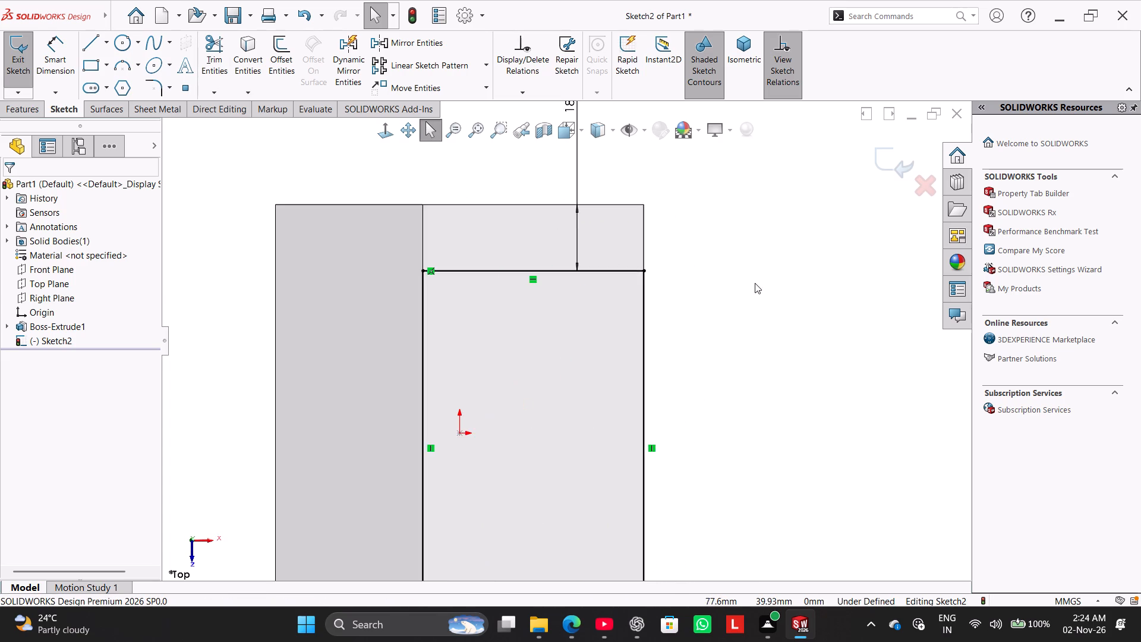
scroll(740, 279, up, 2)
scroll(732, 345, up, 1)
scroll(699, 386, up, 2)
scroll(581, 449, down, 1)
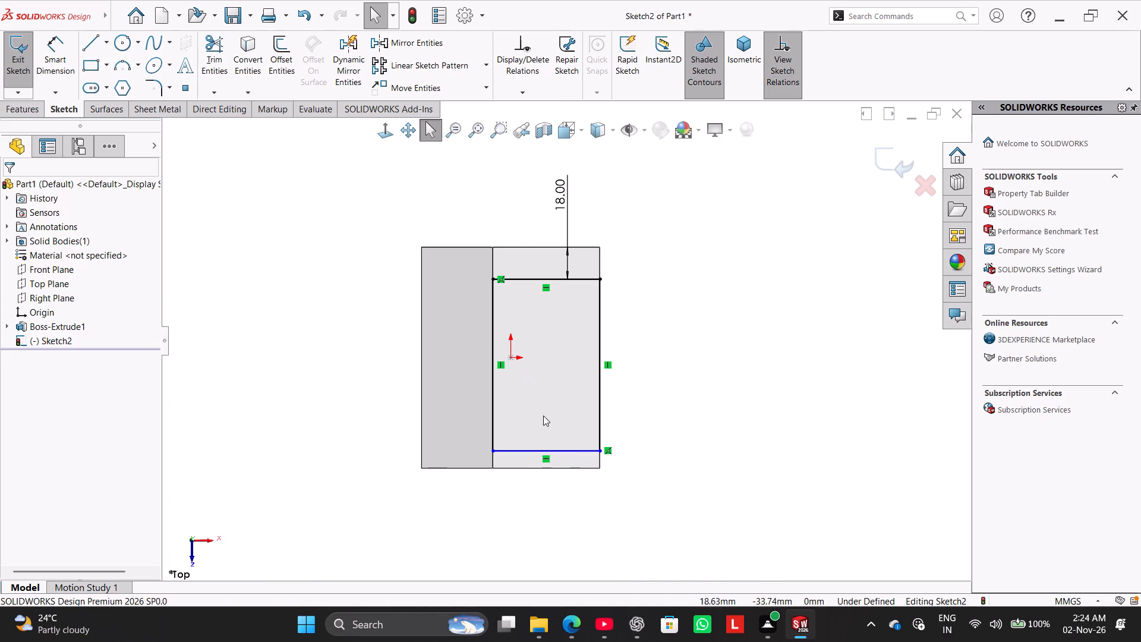
click(62, 66)
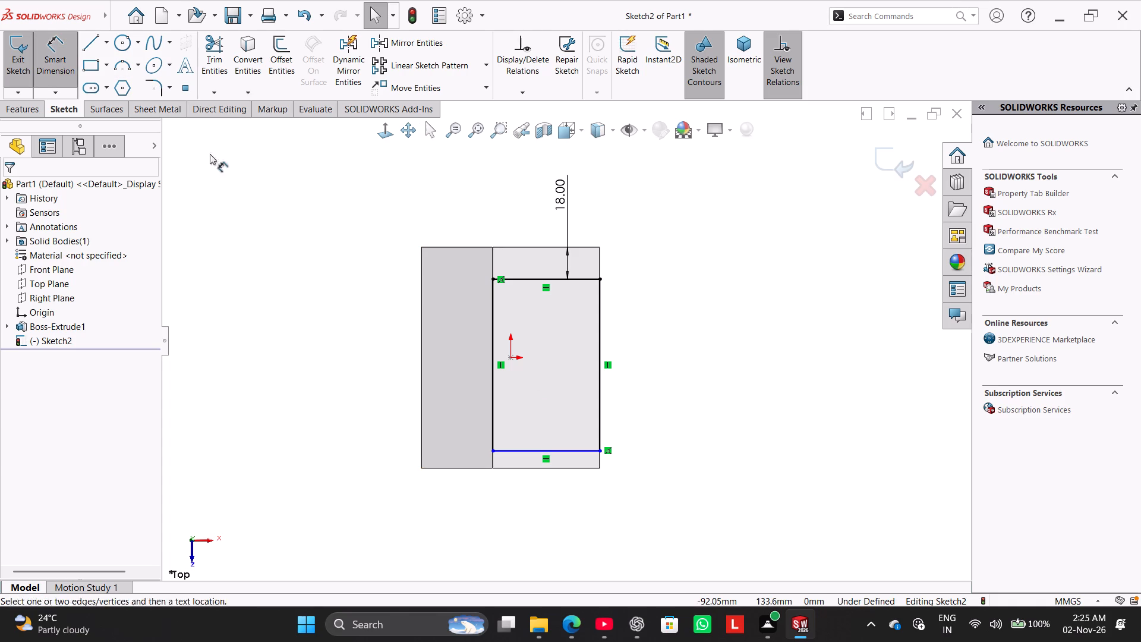
click(579, 450)
click(584, 468)
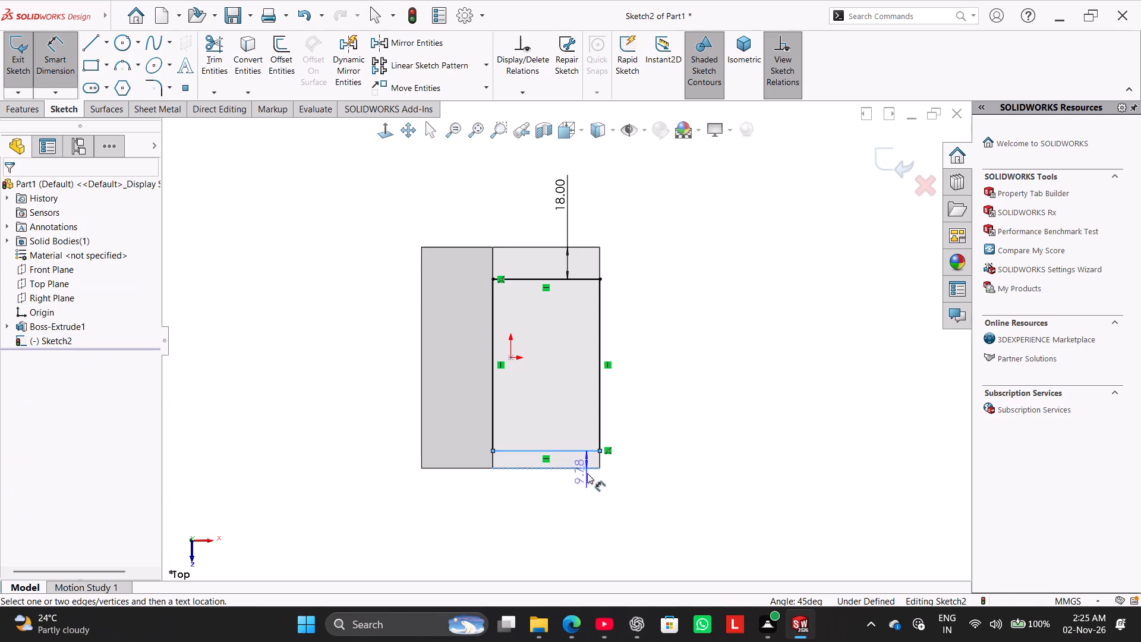
click(562, 527)
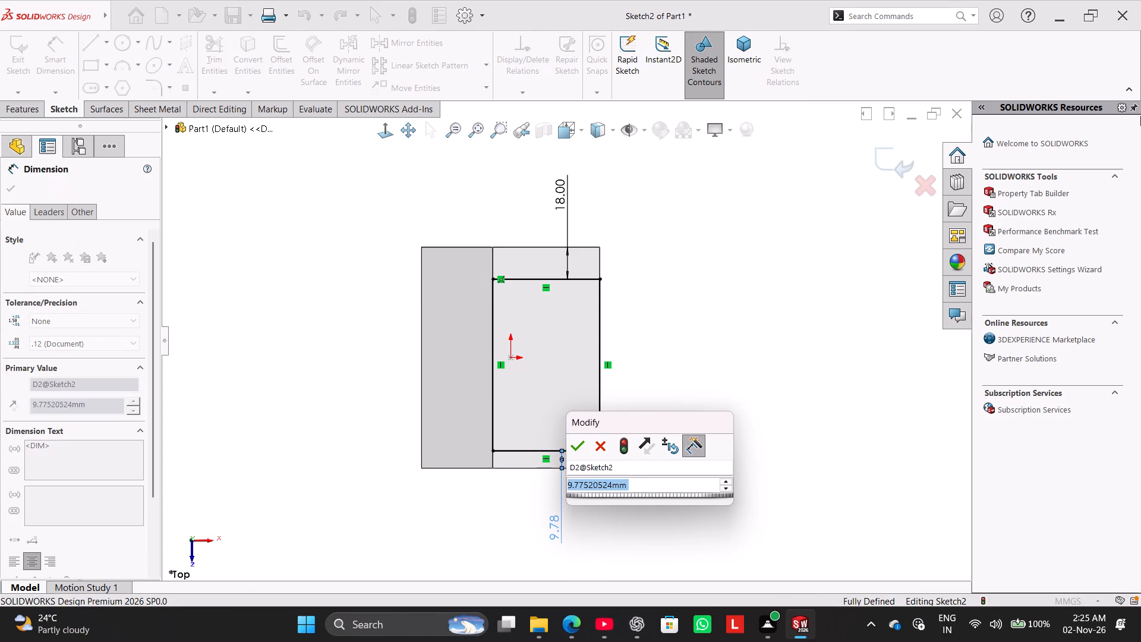
text(18)
key(Return)
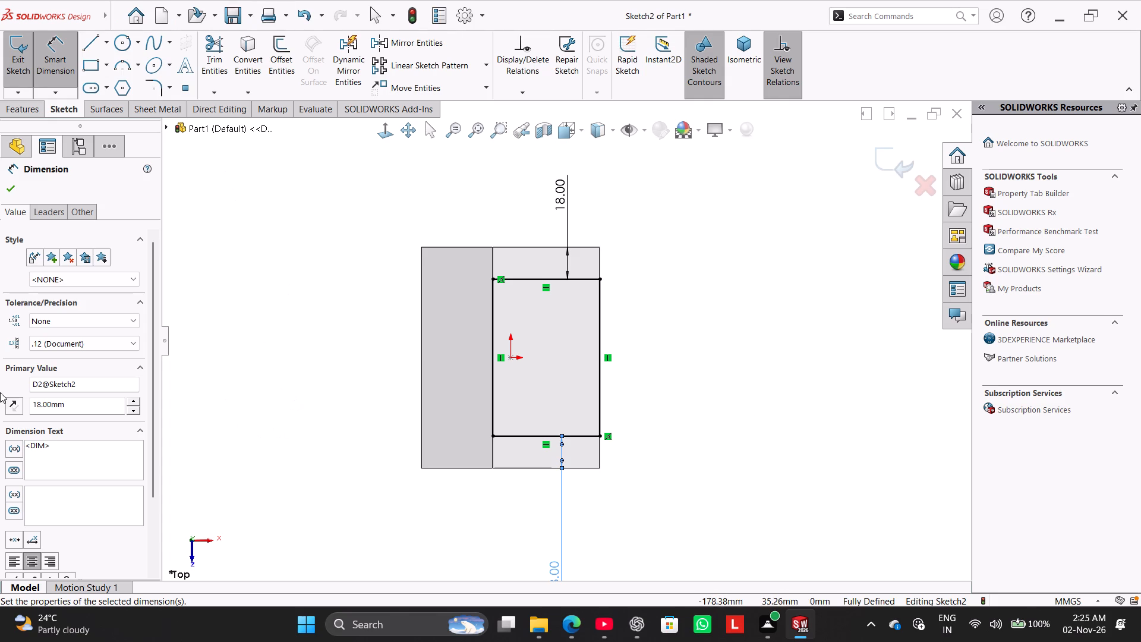
scroll(528, 399, down, 1)
scroll(538, 407, up, 2)
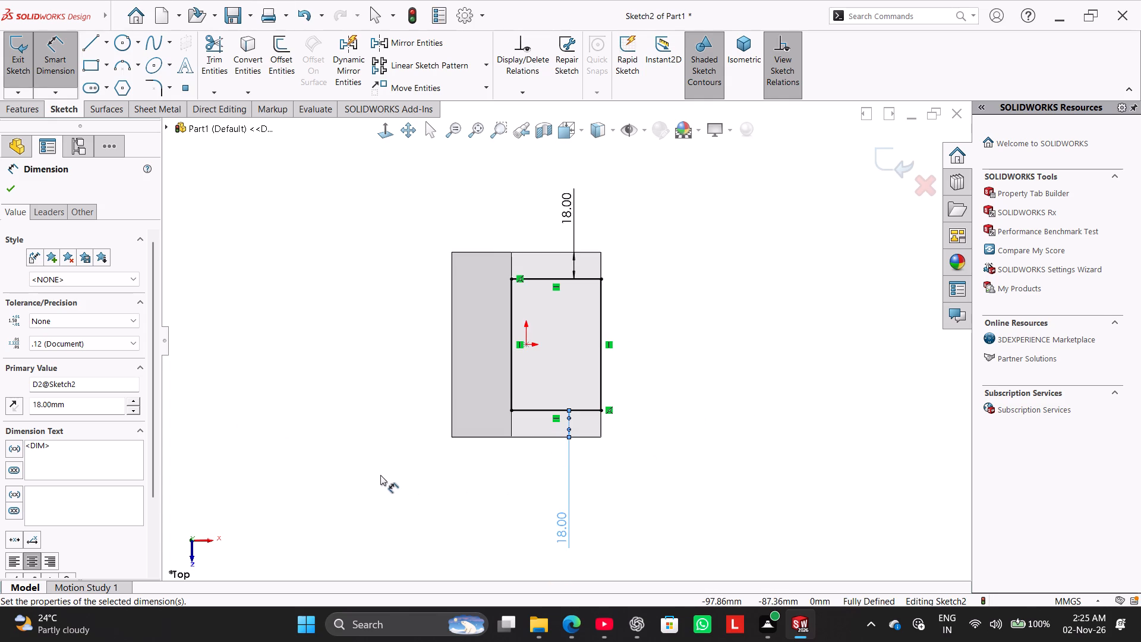
middle_click(380, 475)
right_click(380, 475)
click(428, 509)
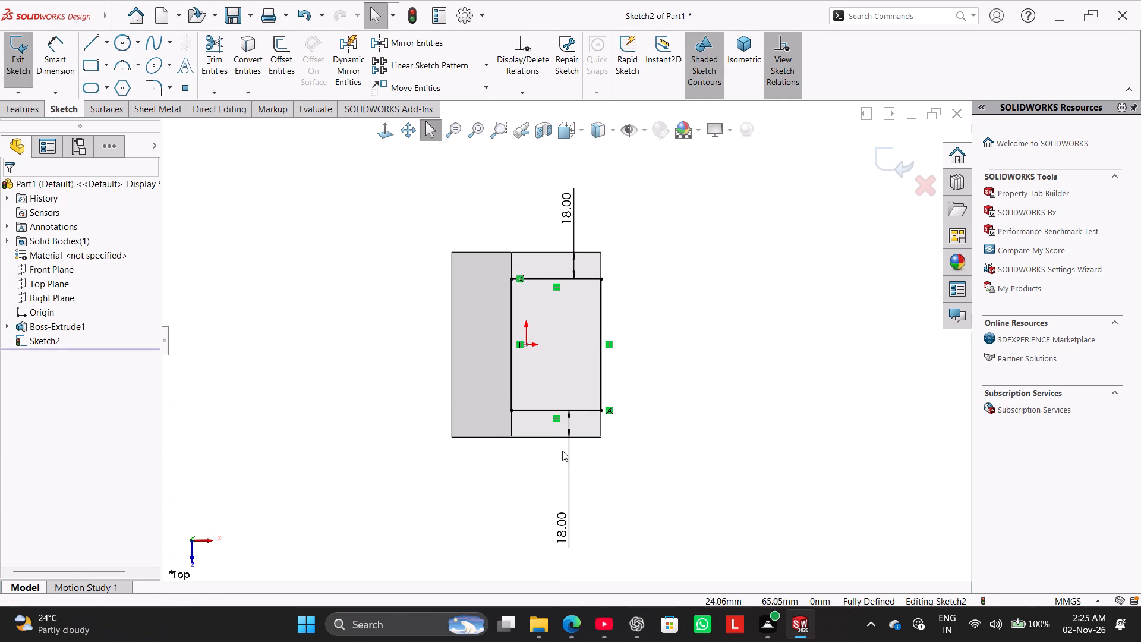
drag(560, 529, 563, 477)
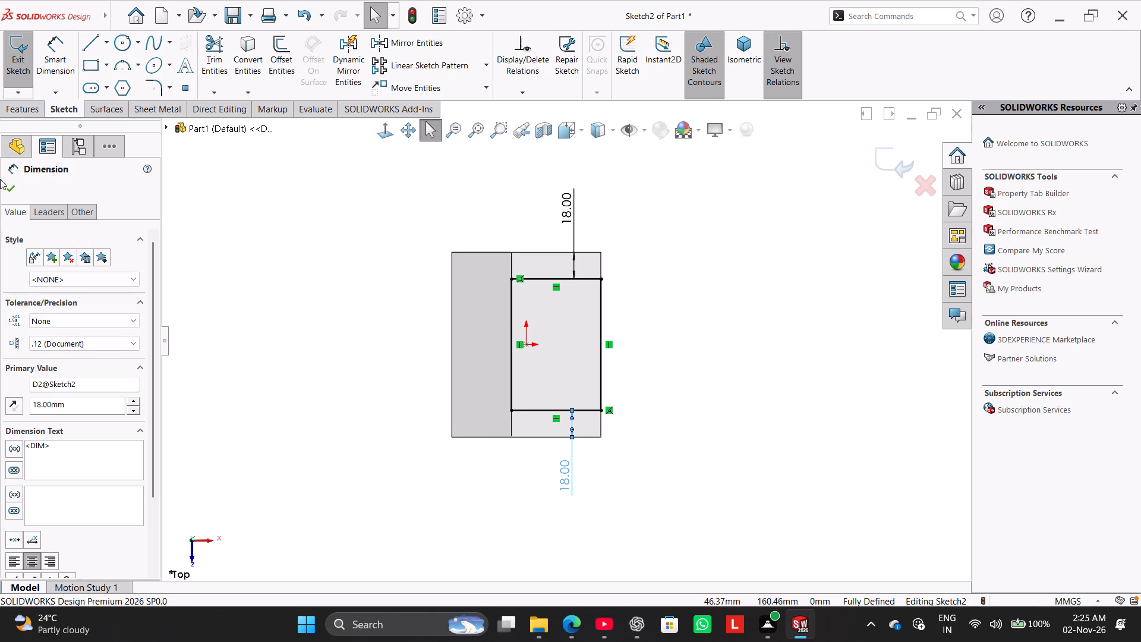
Start an Extruded Cut from the rectangle sketch with a Blind end condition and reverse its direction to point below the body.
click(31, 111)
click(219, 63)
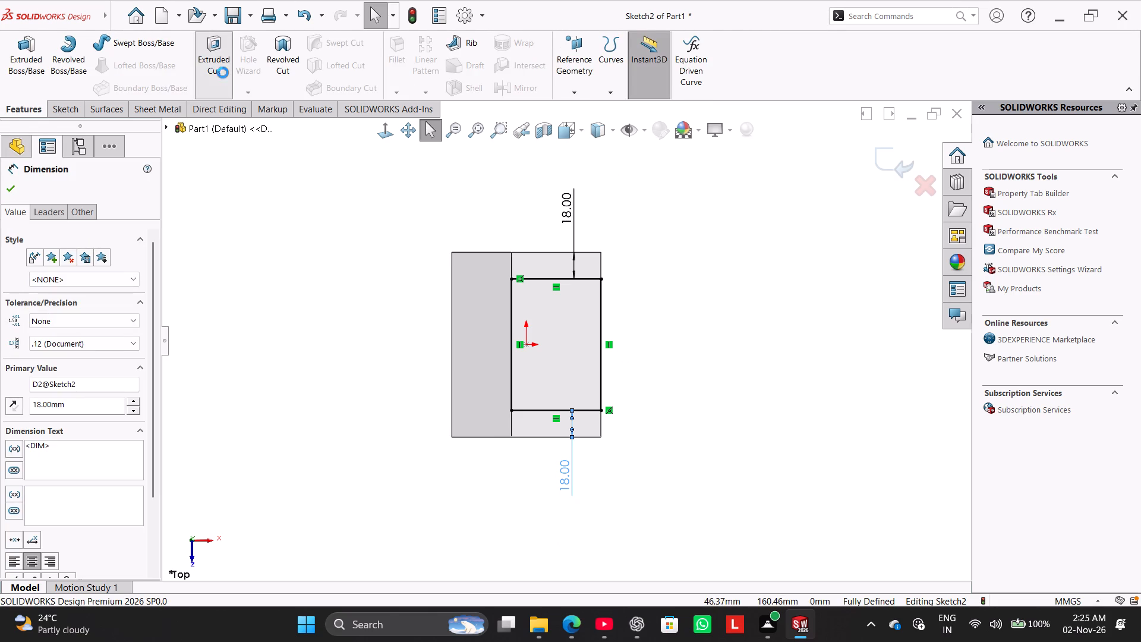
right_drag(250, 314, 365, 209)
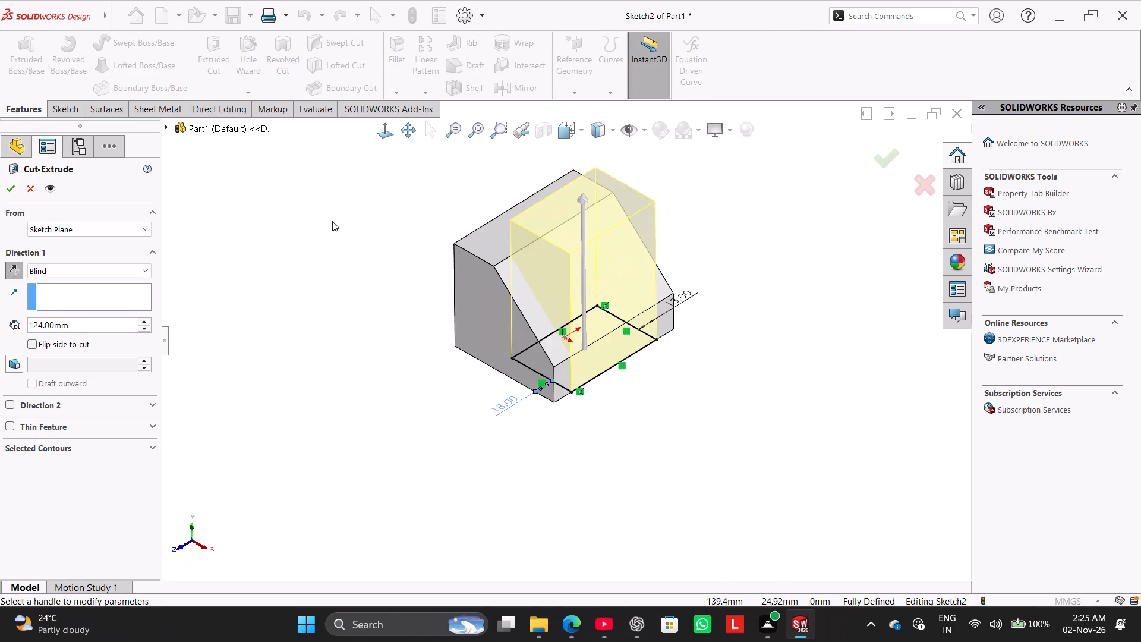
middle_drag(335, 257, 353, 235)
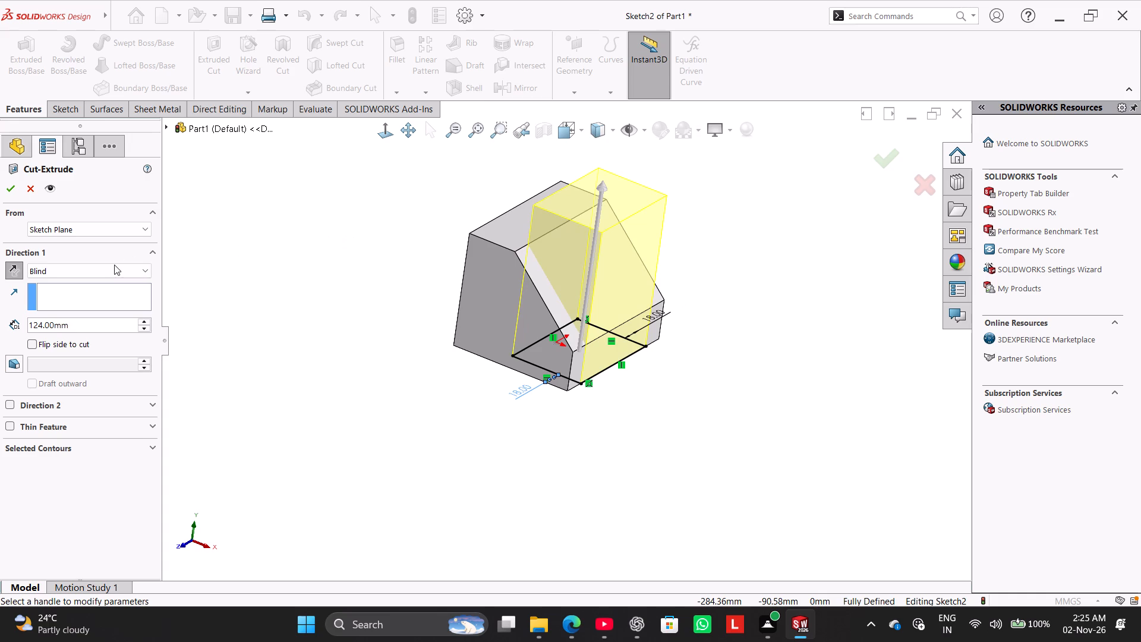
click(114, 265)
click(109, 281)
click(18, 270)
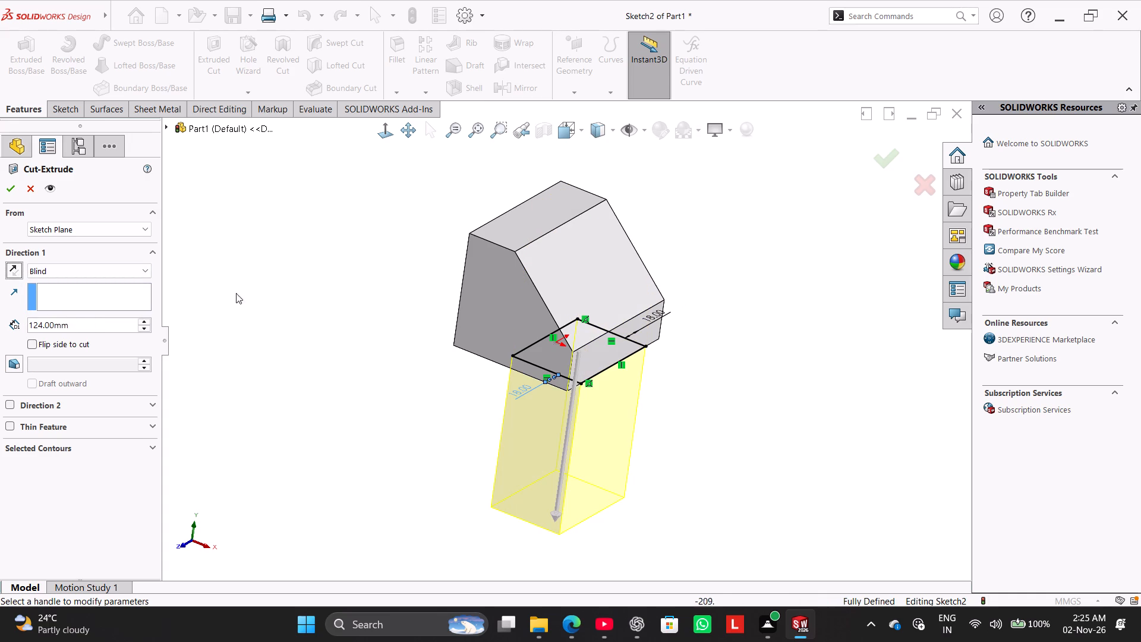
middle_drag(259, 294, 272, 278)
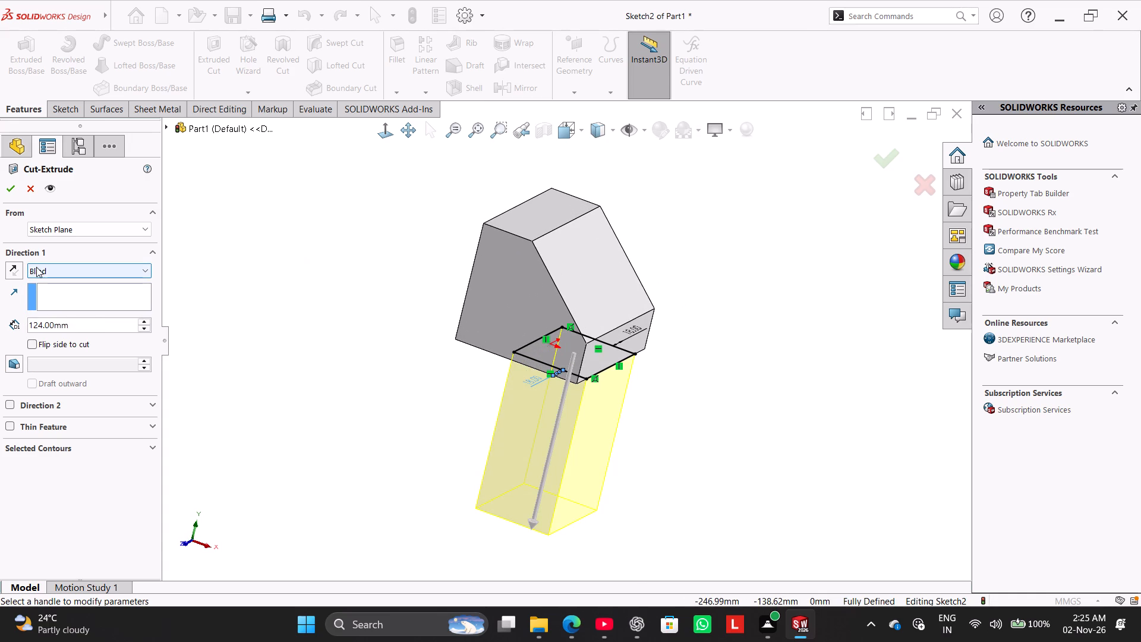
middle_drag(213, 292, 256, 229)
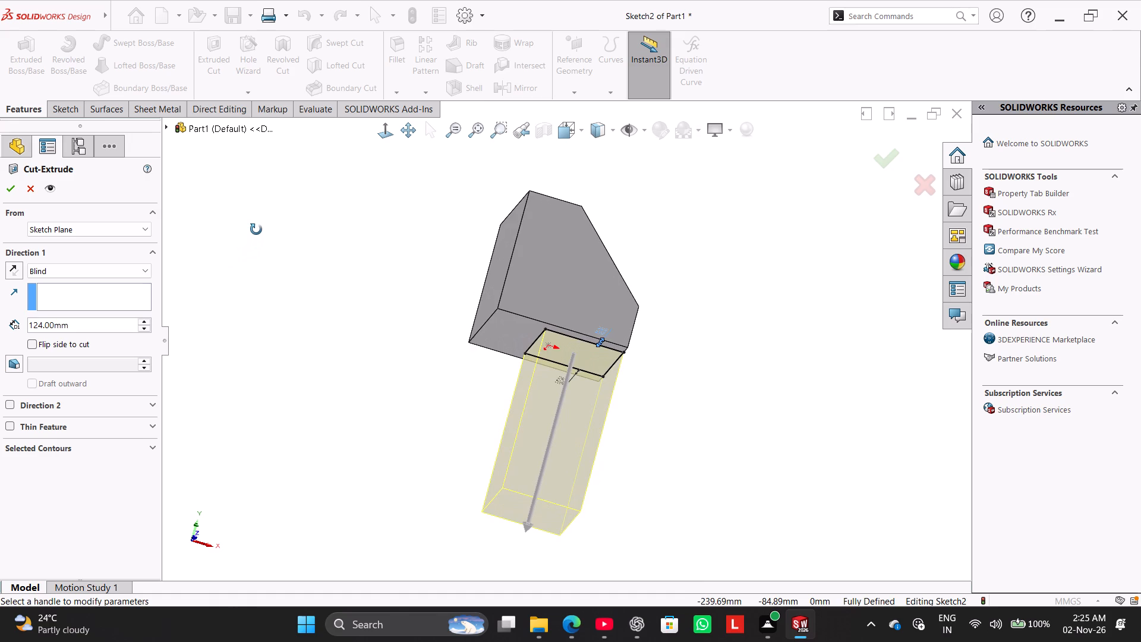
middle_drag(256, 229, 183, 277)
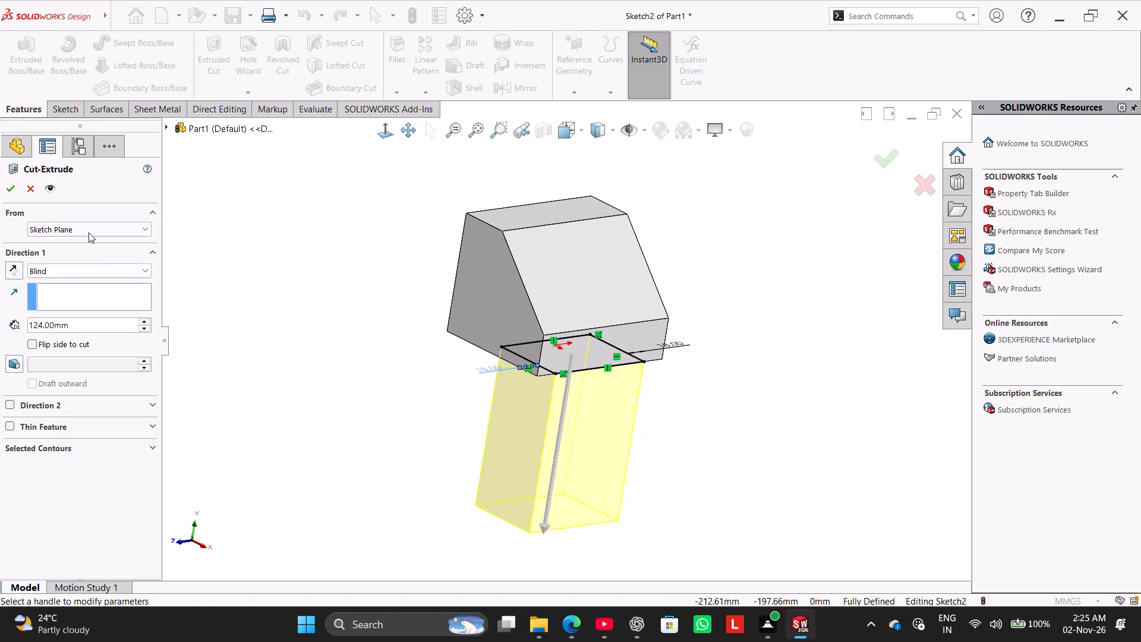
Start the cut at a 32 mm offset from the sketch plane, reverse it upward through the sloped face, and apply it at 124 mm depth.
click(89, 232)
click(89, 272)
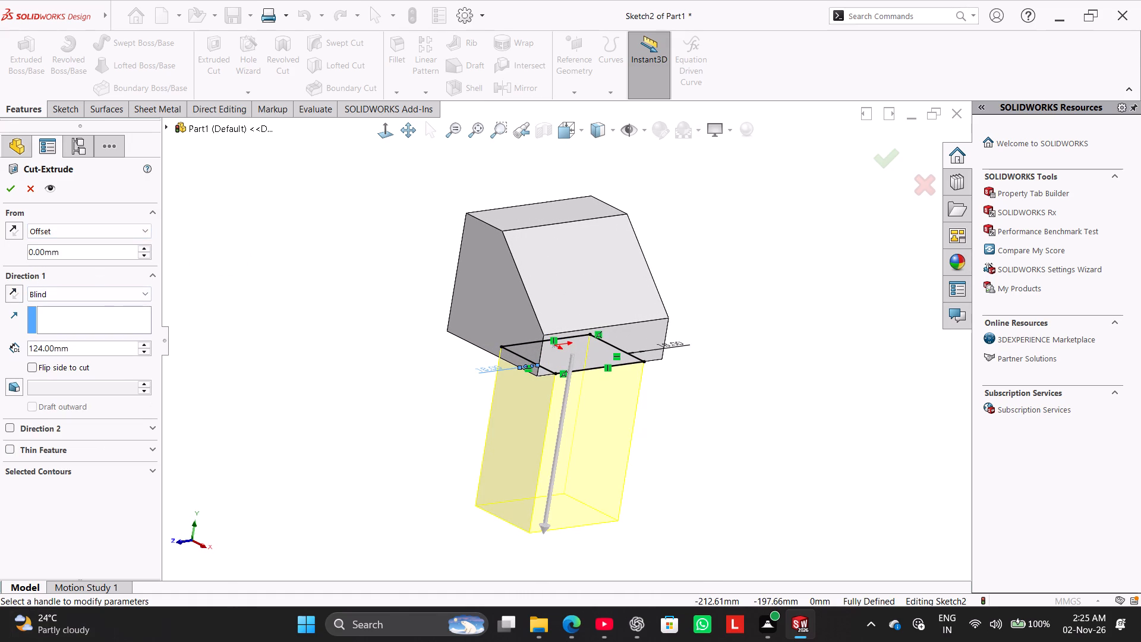
key(3)
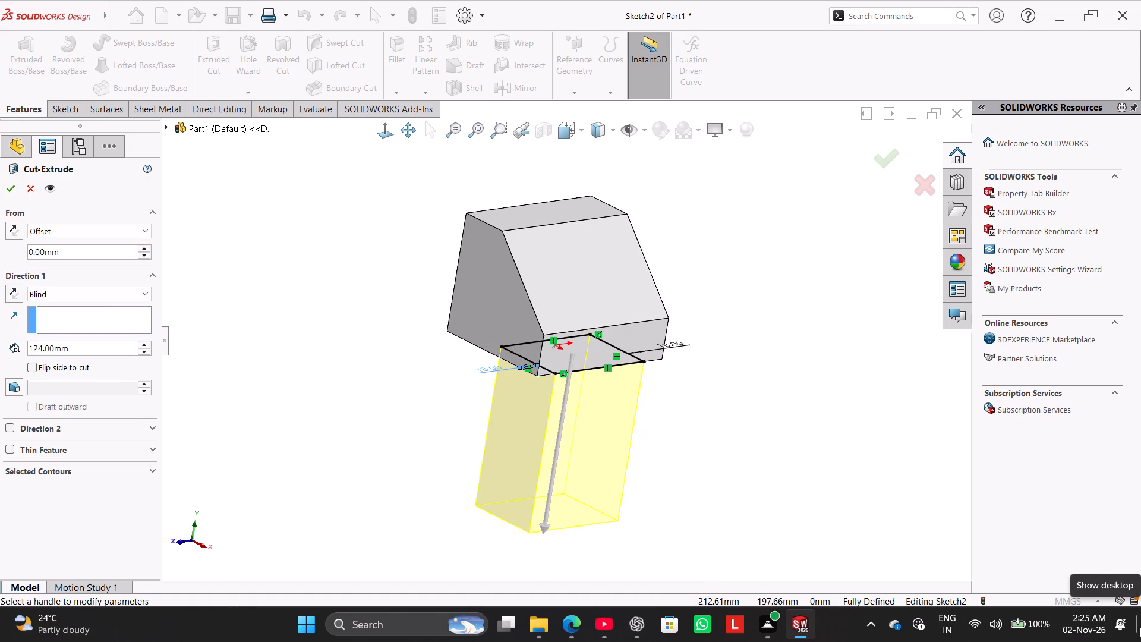
key(0)
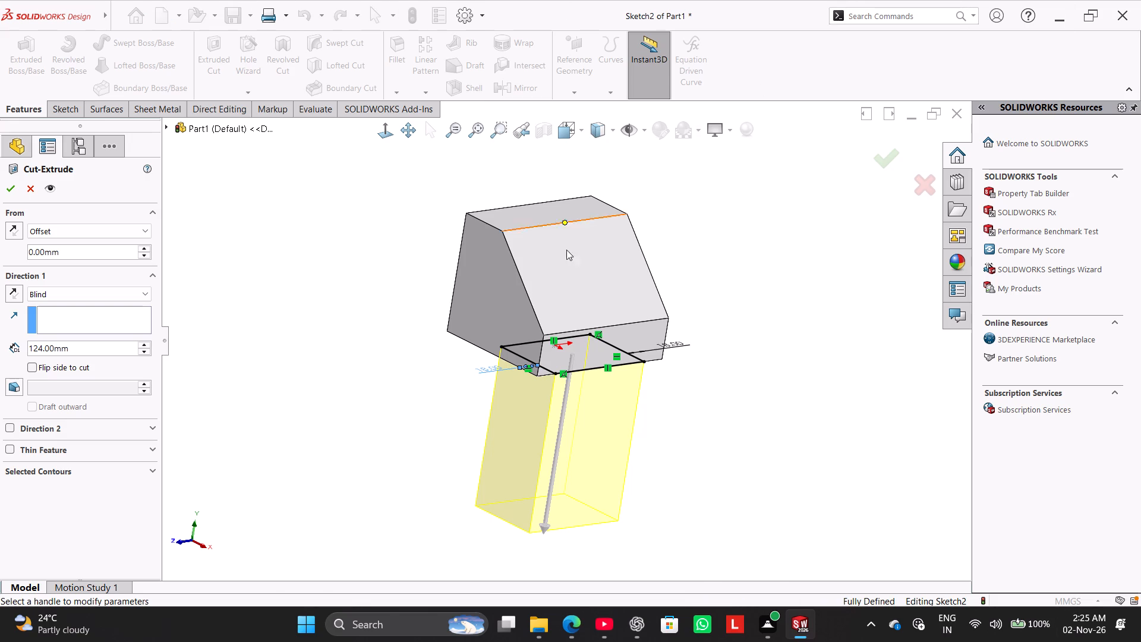
double_click(78, 251)
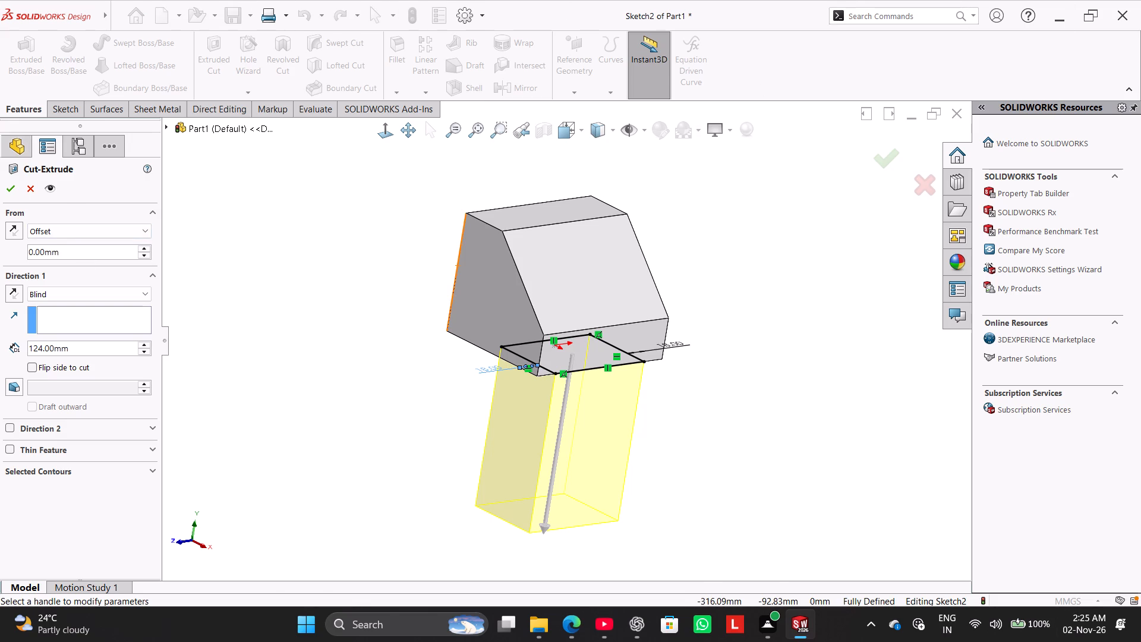
text(32)
key(Return)
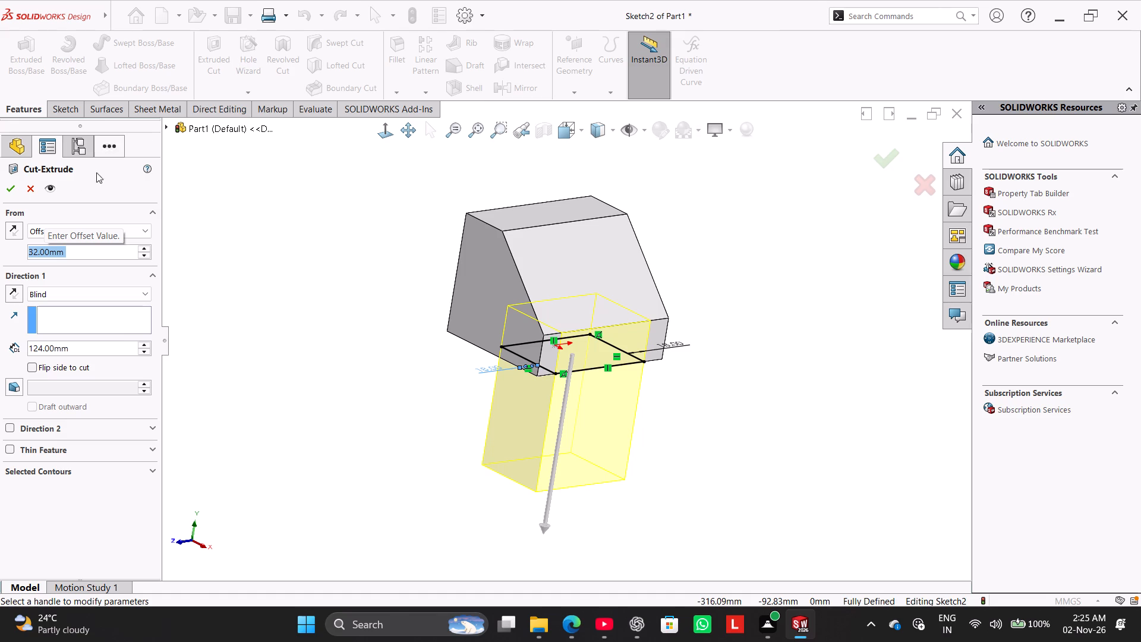
click(16, 294)
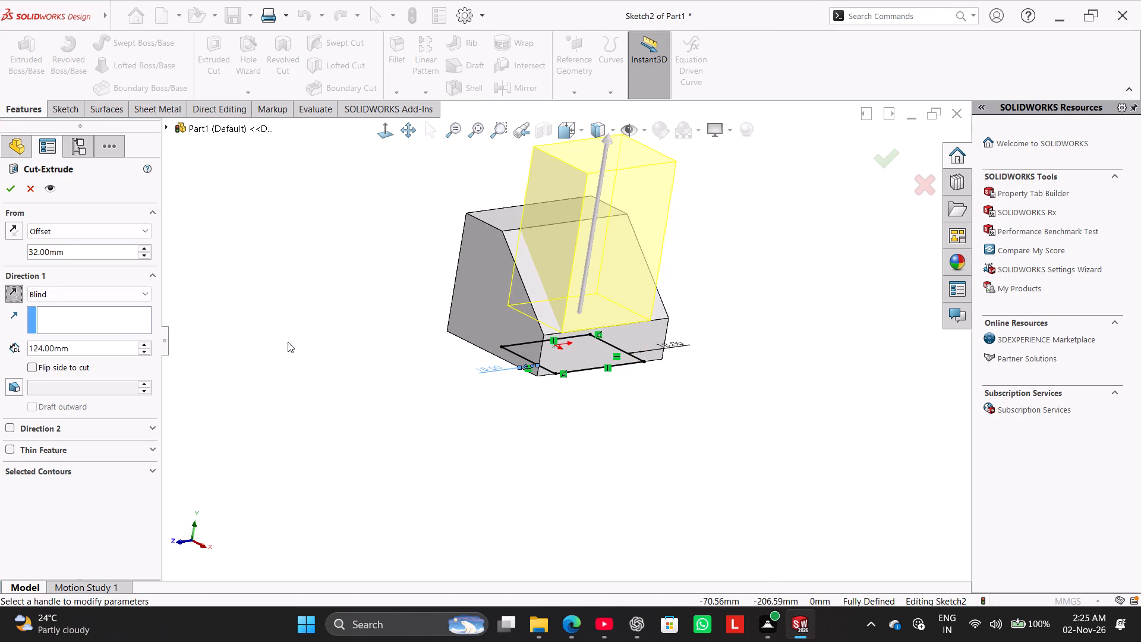
middle_drag(326, 355, 338, 338)
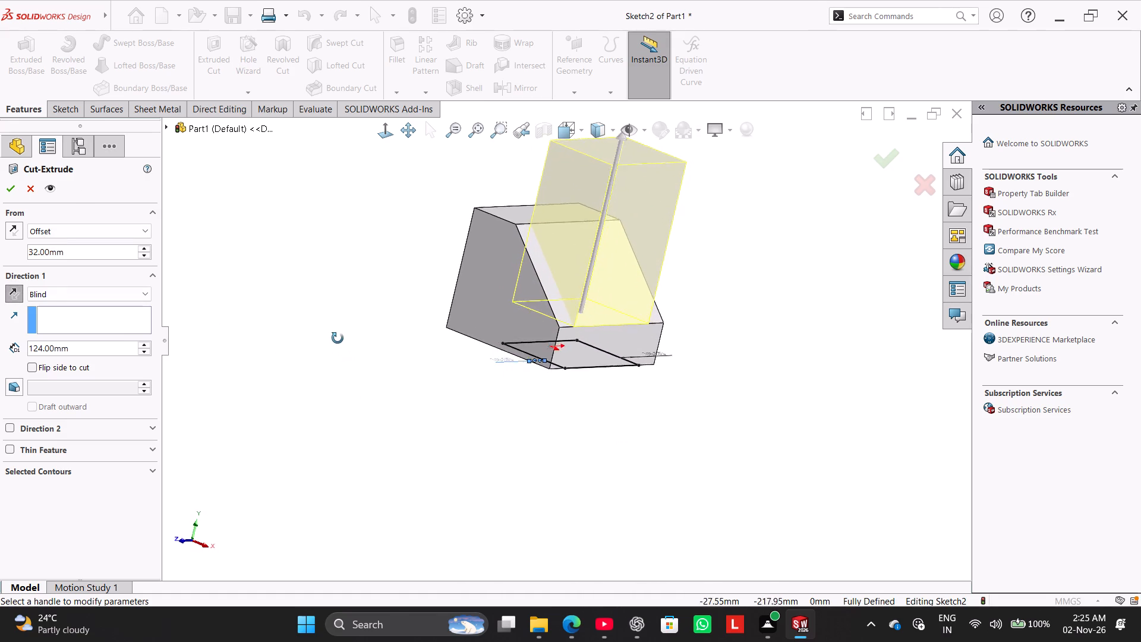
middle_drag(338, 338, 339, 352)
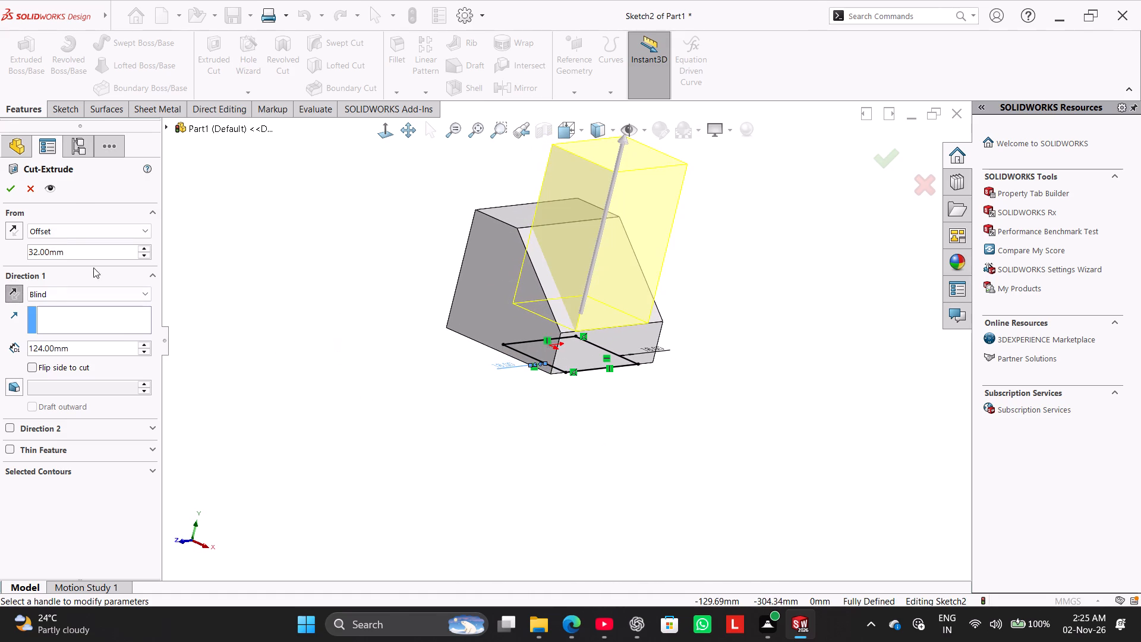
click(16, 186)
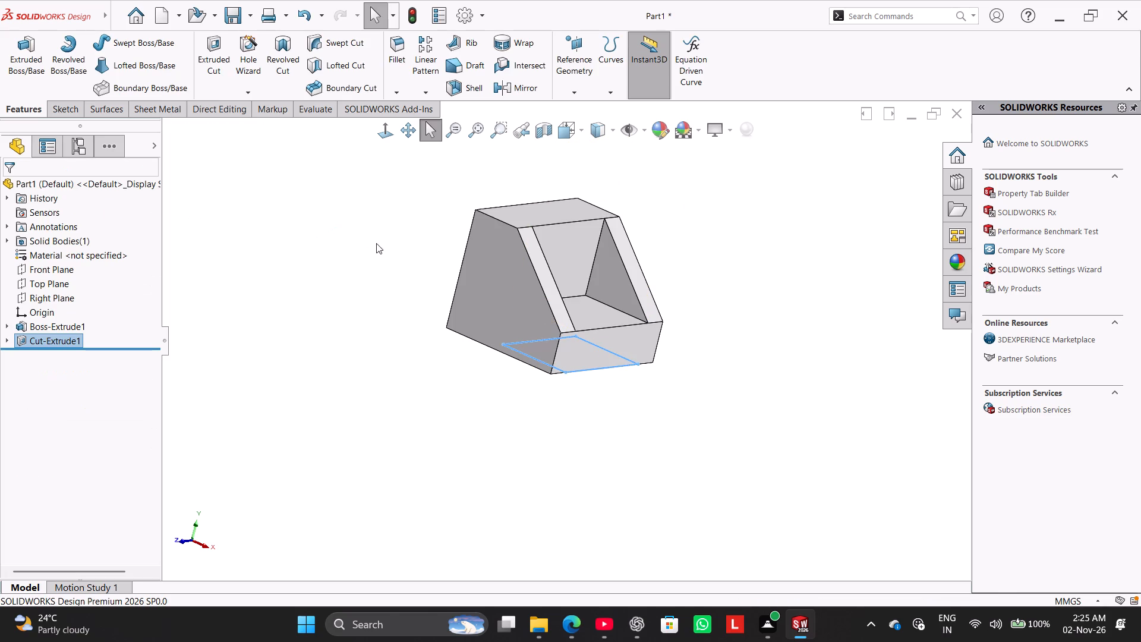
Start a new sketch on the pocket's vertical back wall.
middle_drag(377, 248, 350, 279)
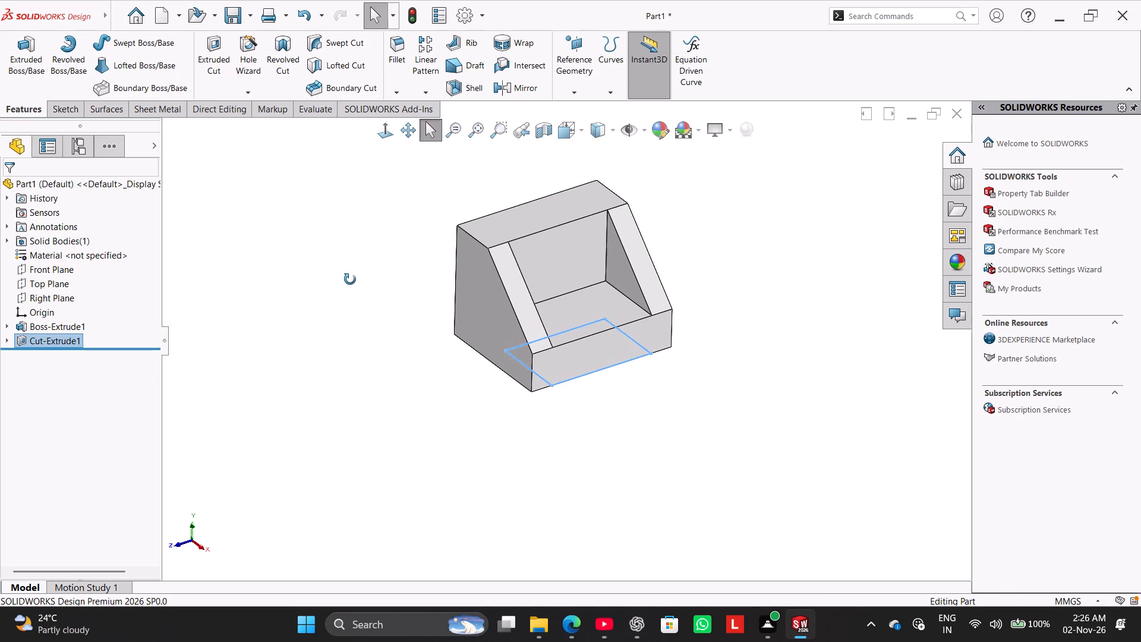
middle_drag(350, 279, 343, 359)
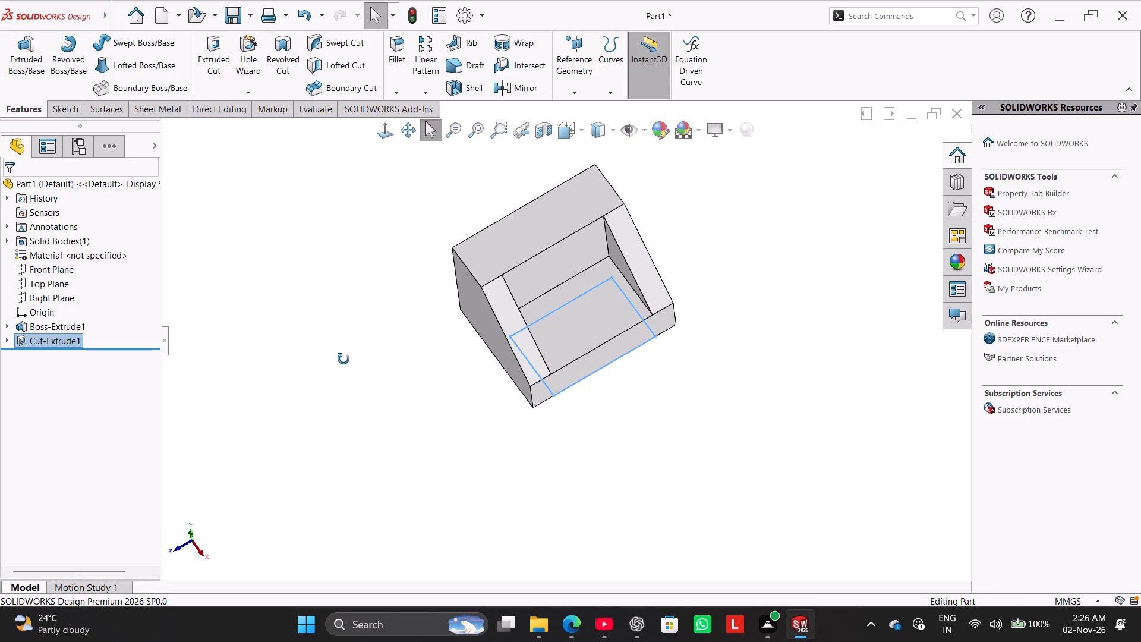
middle_drag(343, 359, 345, 361)
right_drag(343, 367, 424, 270)
click(320, 334)
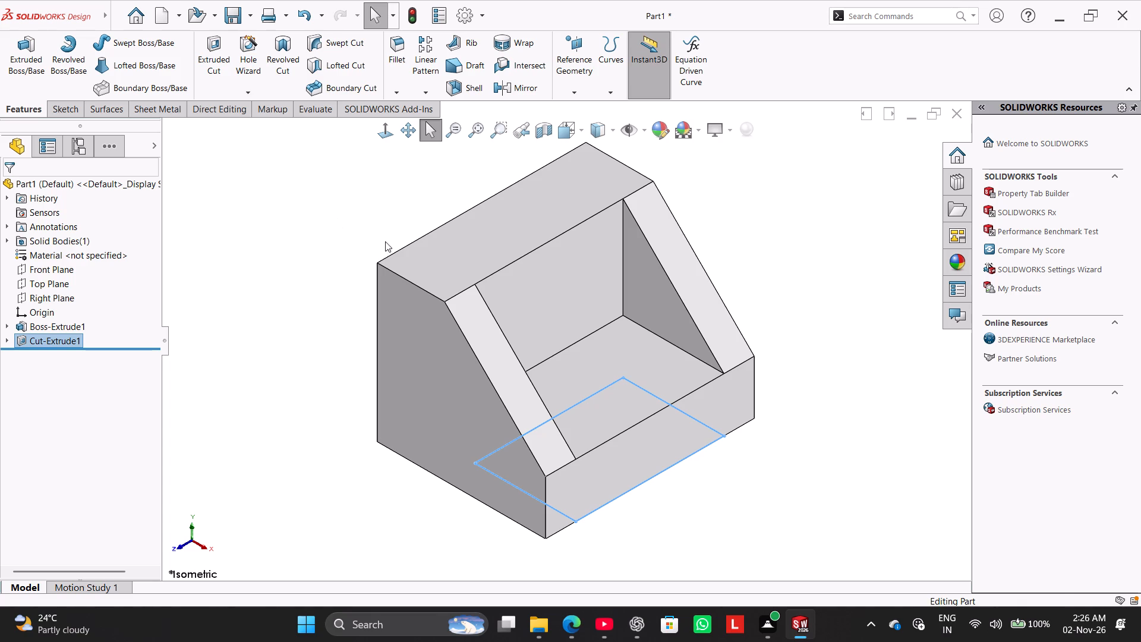
click(534, 271)
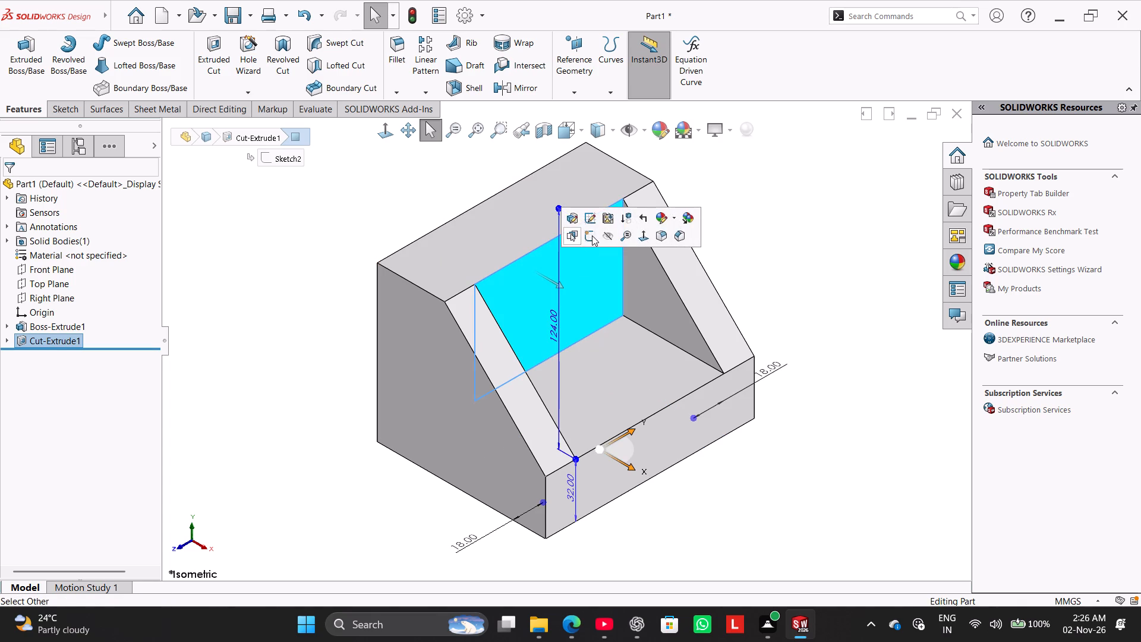
click(592, 235)
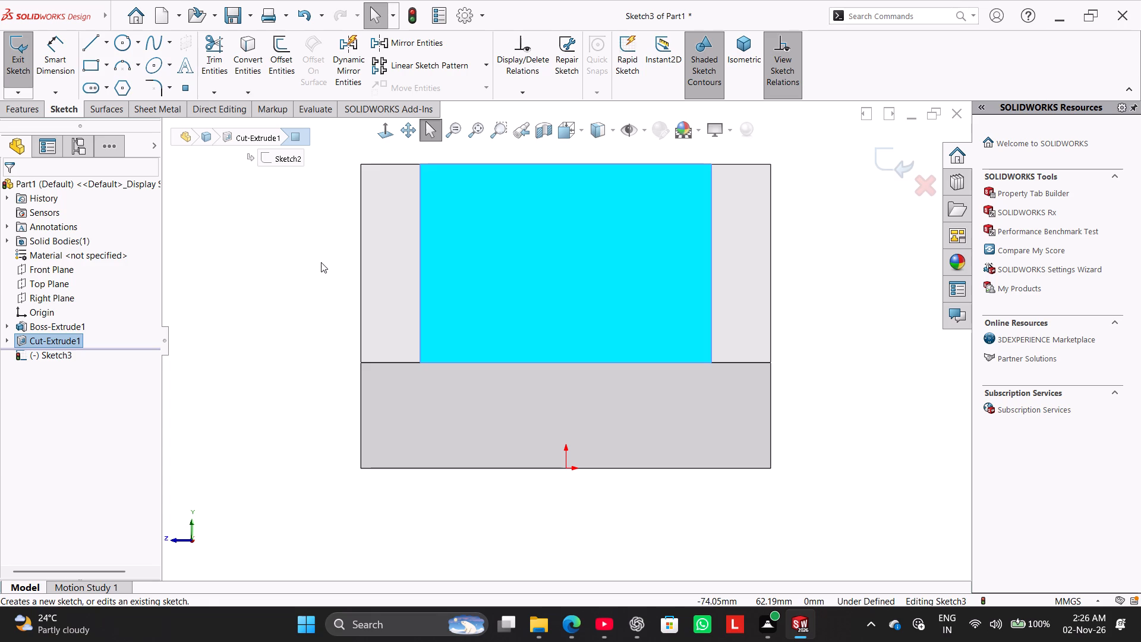
click(321, 262)
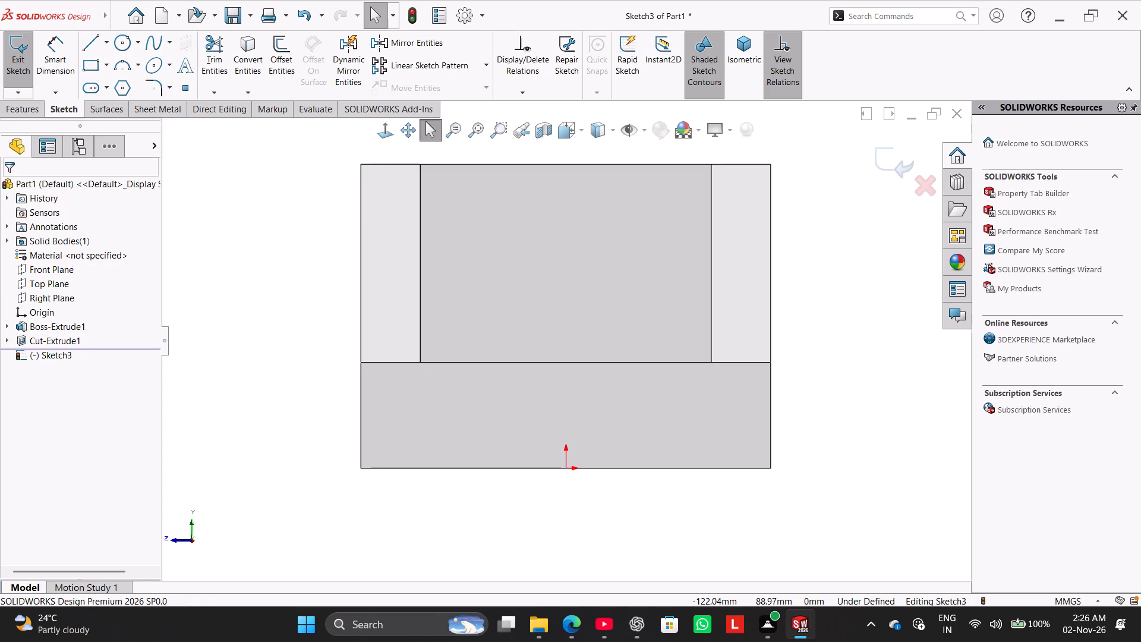
Sketch a V of two lines from the wall's top edge, about 57 mm wide and 31 mm deep, with its apex directly above the origin.
click(93, 38)
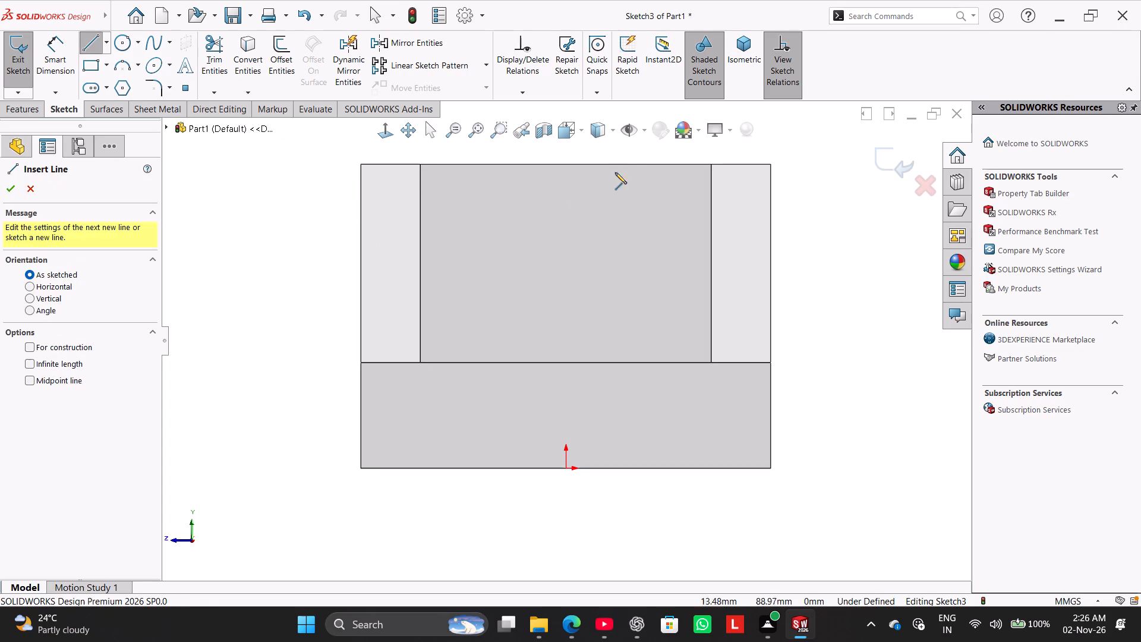
click(655, 162)
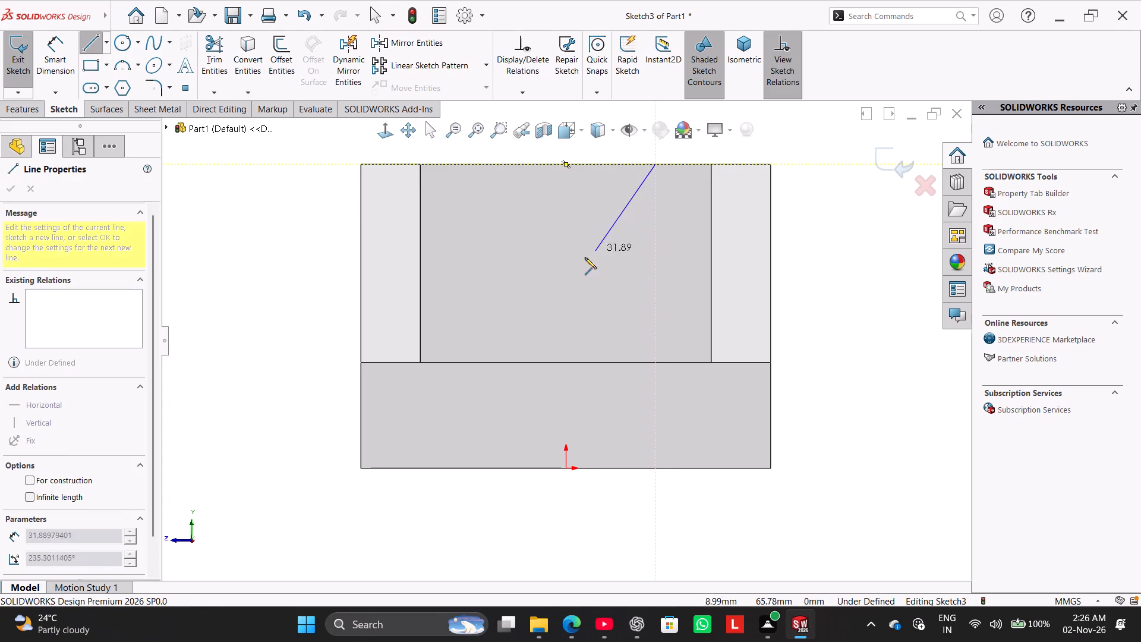
click(568, 266)
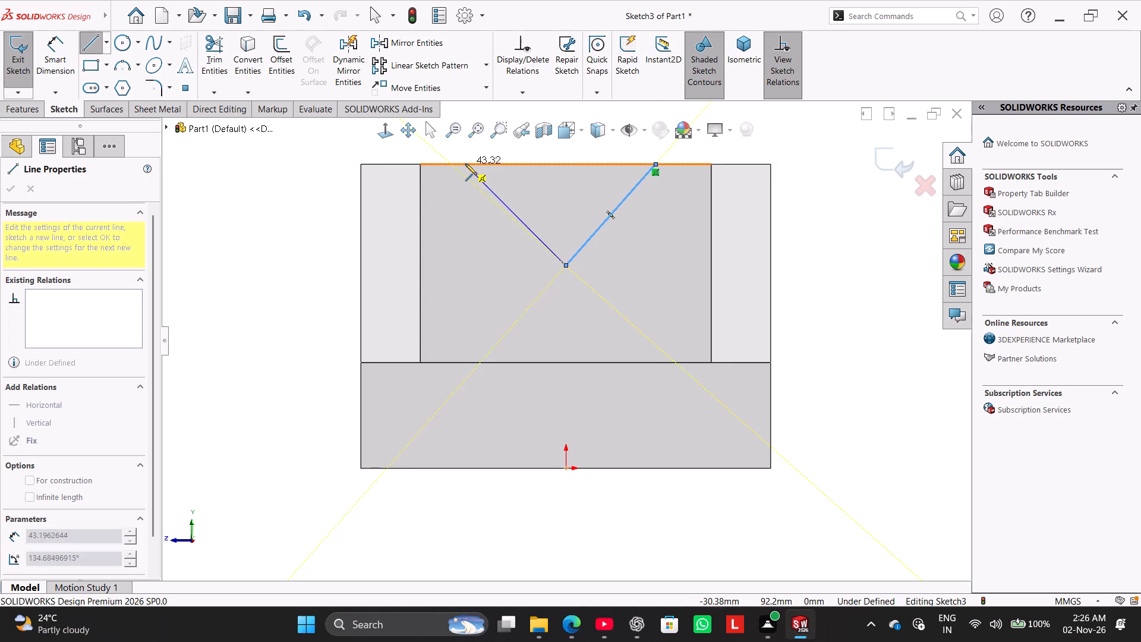
click(467, 163)
right_click(310, 184)
click(330, 191)
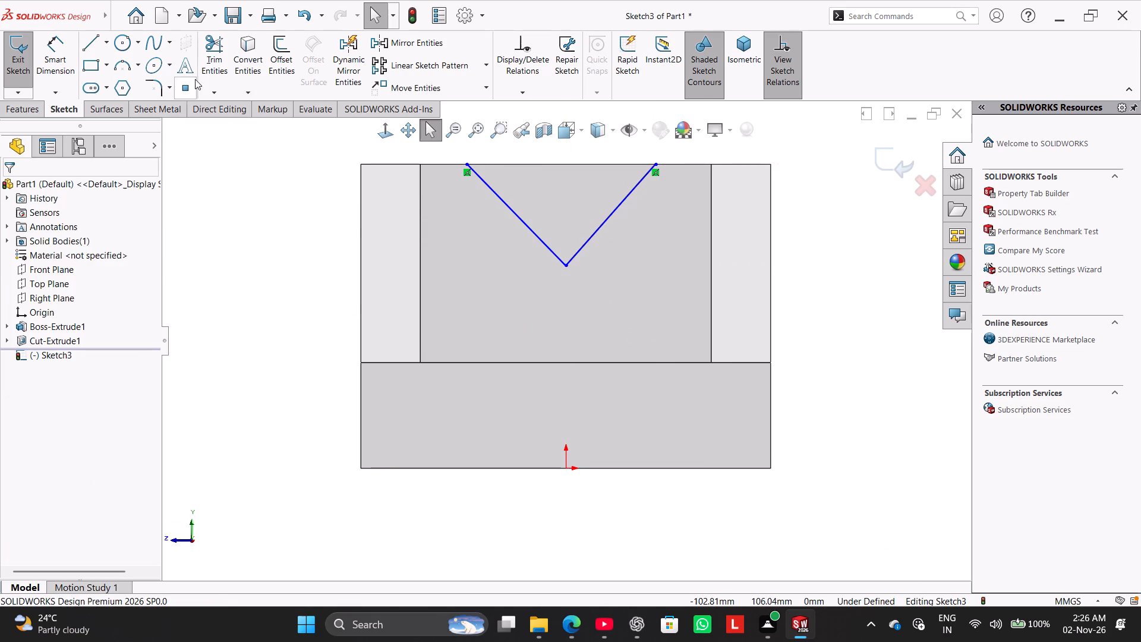
Draw a vertical construction centerline about 61 mm long from the origin up to the V's apex.
click(108, 47)
click(114, 73)
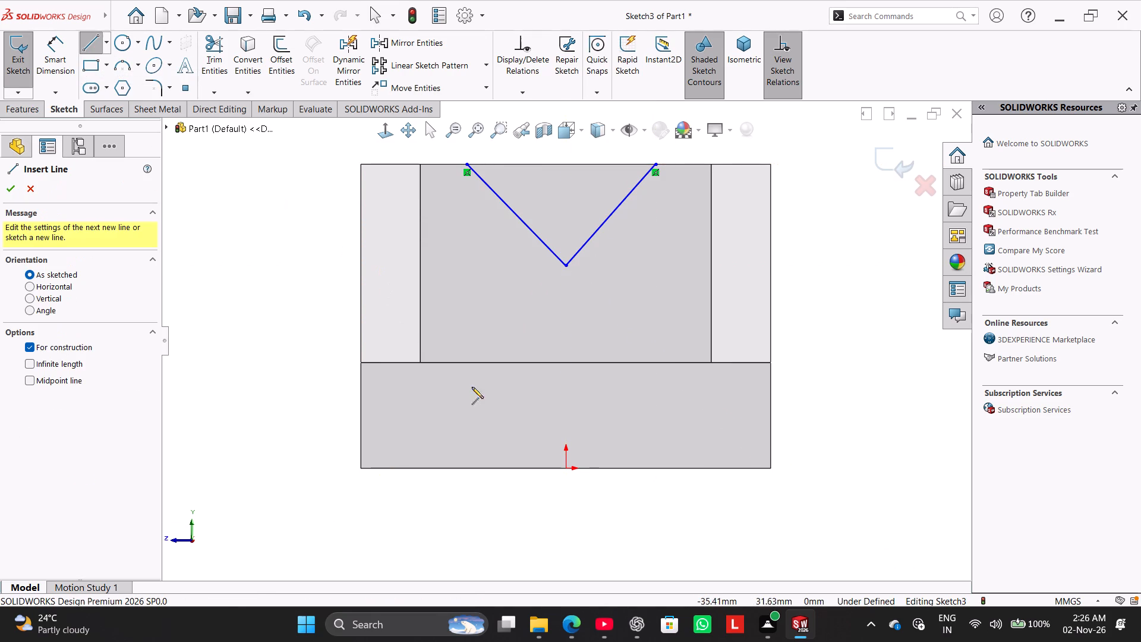
click(569, 467)
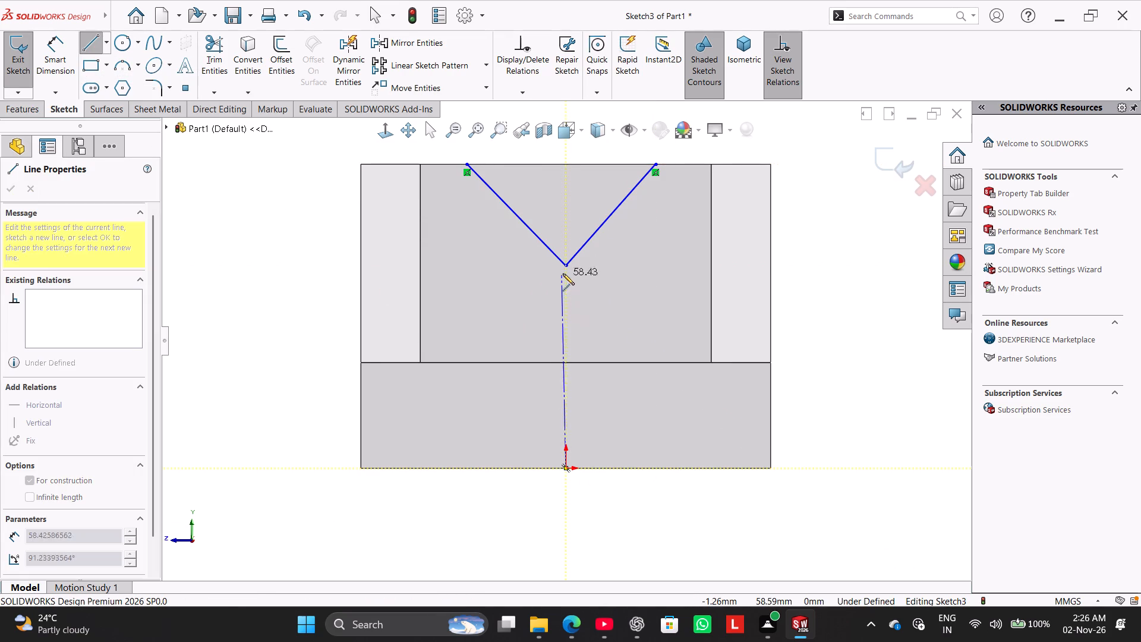
click(564, 266)
right_click(543, 291)
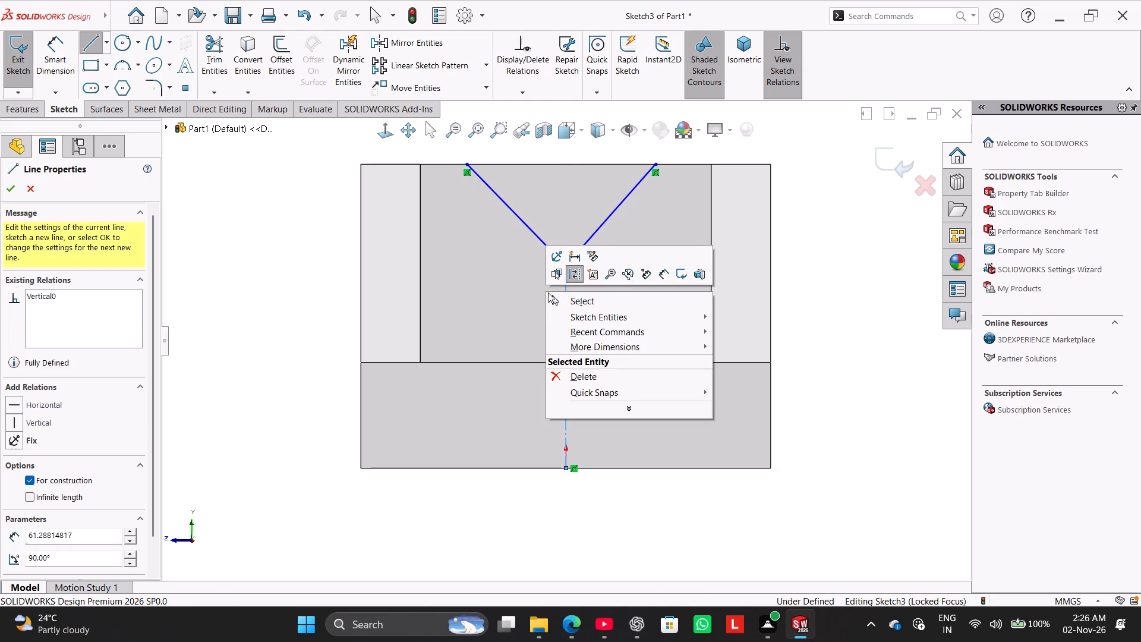
click(557, 297)
click(563, 307)
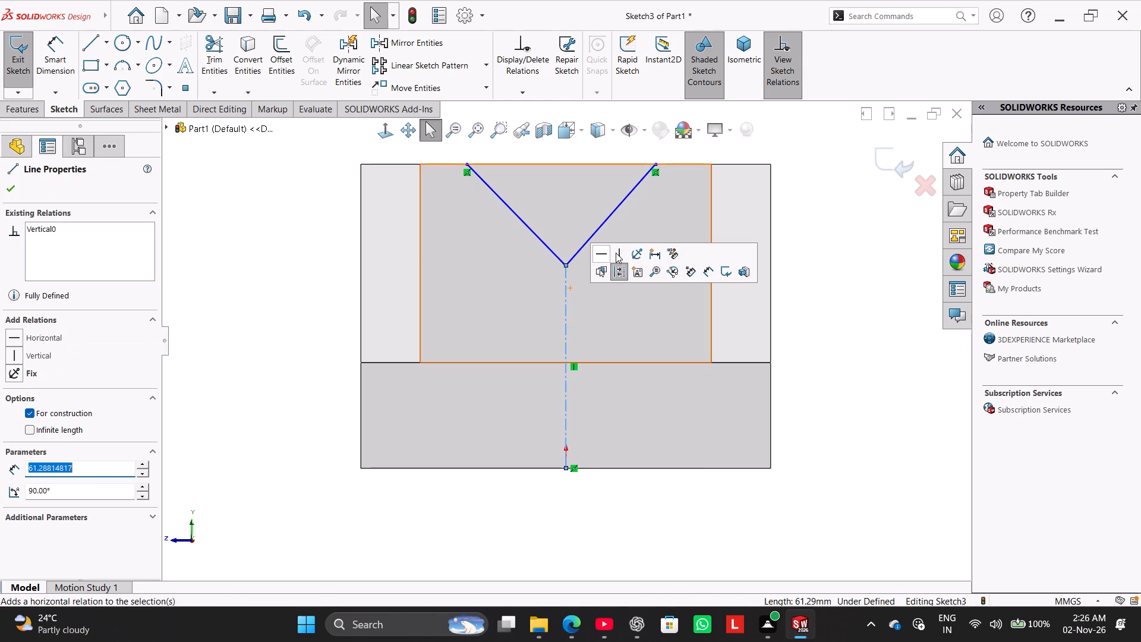
click(269, 272)
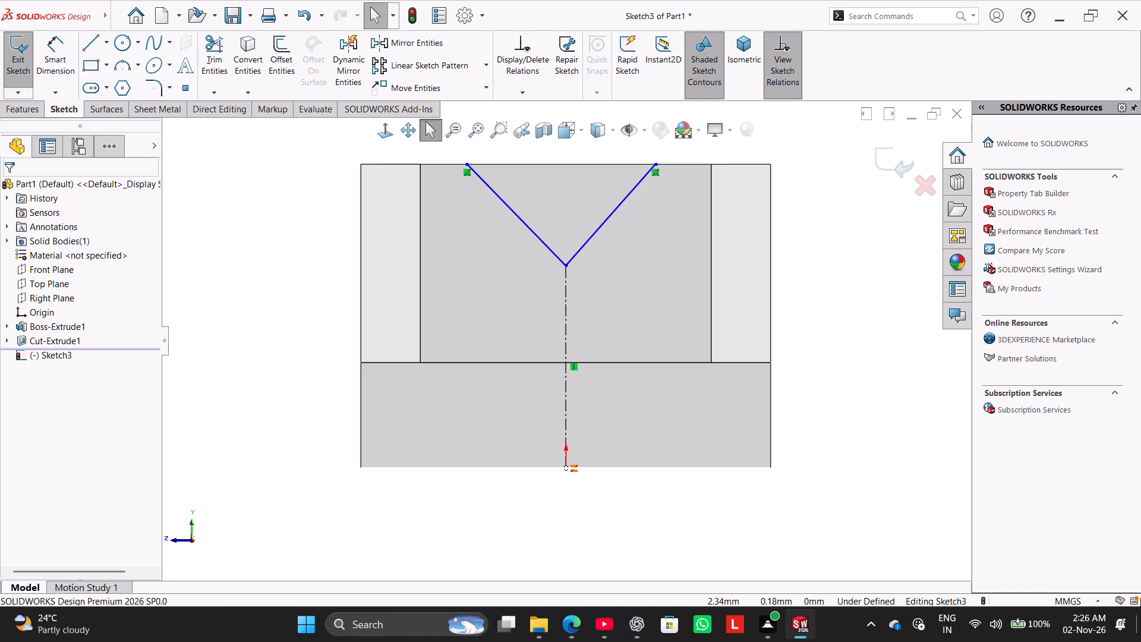
Close the V into a triangle with a horizontal line joining its two upper endpoints along the top edge.
click(99, 42)
click(465, 164)
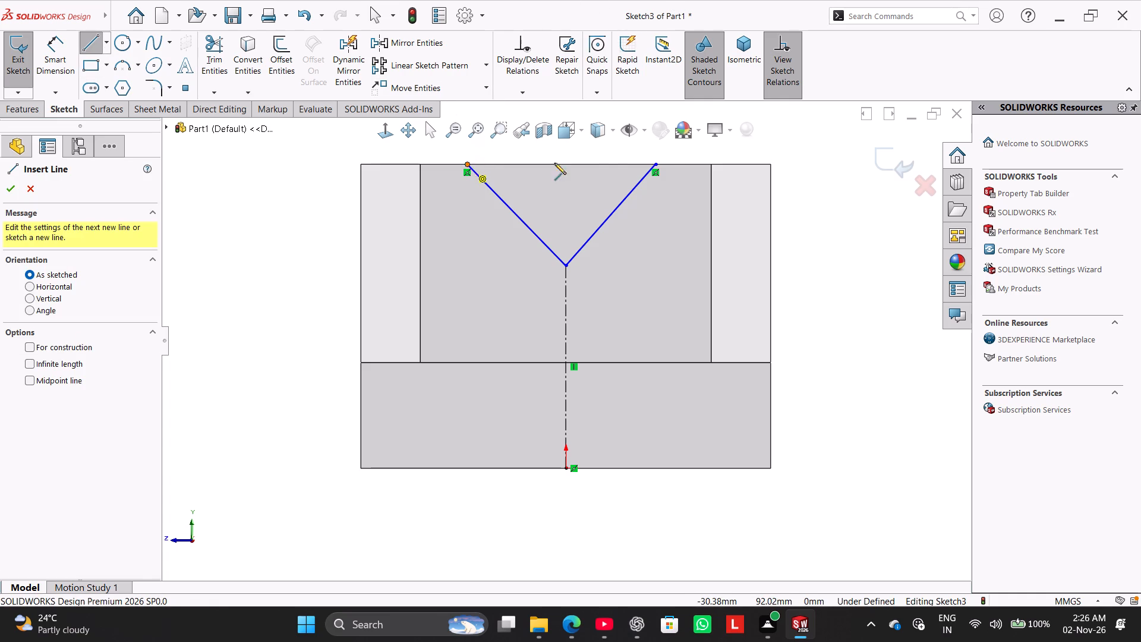
click(655, 162)
right_click(329, 219)
click(341, 223)
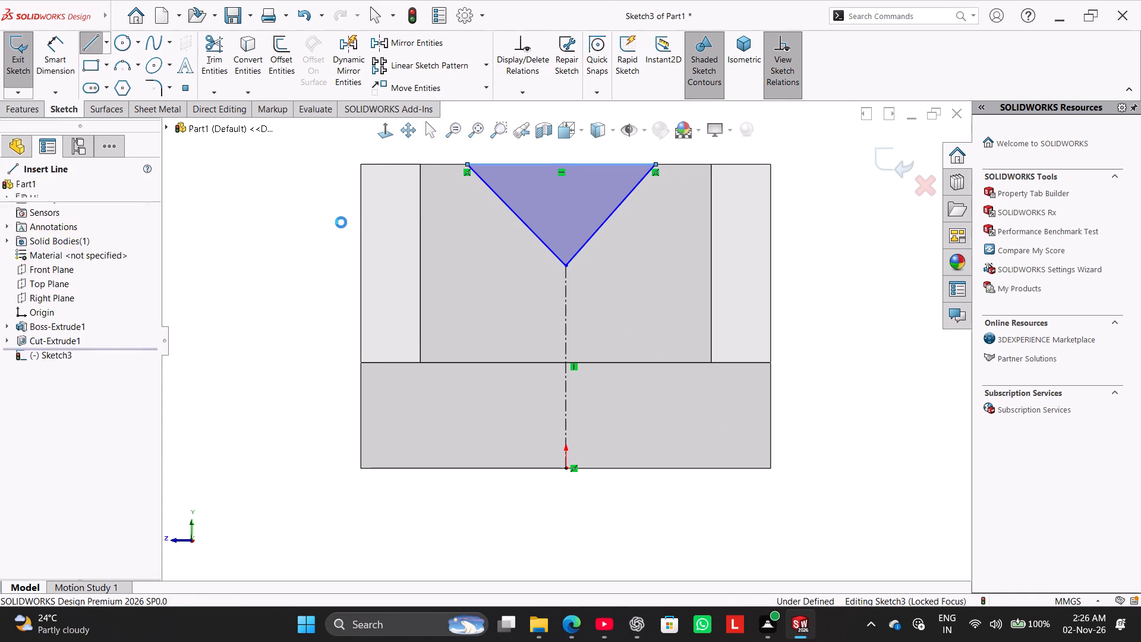
Dimension the vertical distance between the triangle's top line and its apex as 30 mm.
click(77, 55)
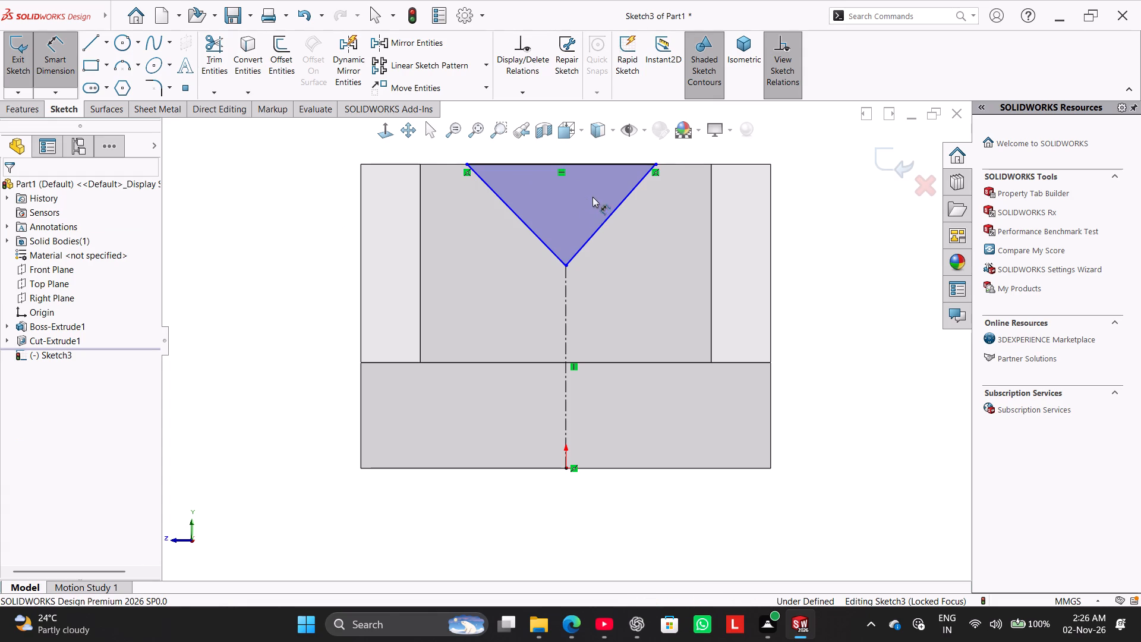
middle_drag(594, 188, 566, 291)
click(377, 130)
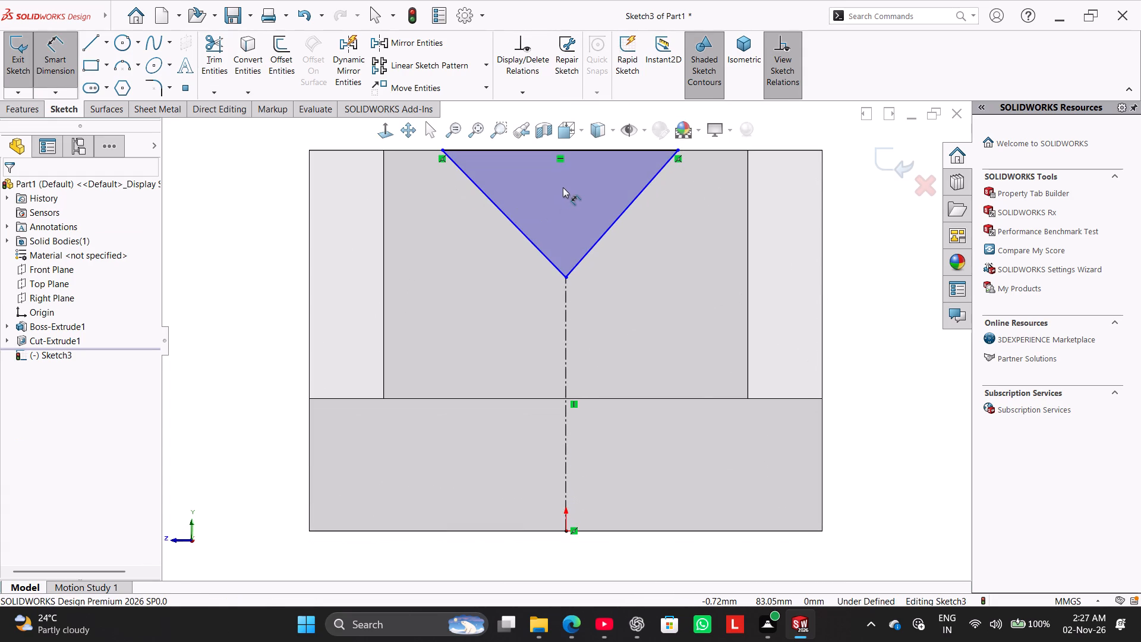
scroll(563, 187, up, 3)
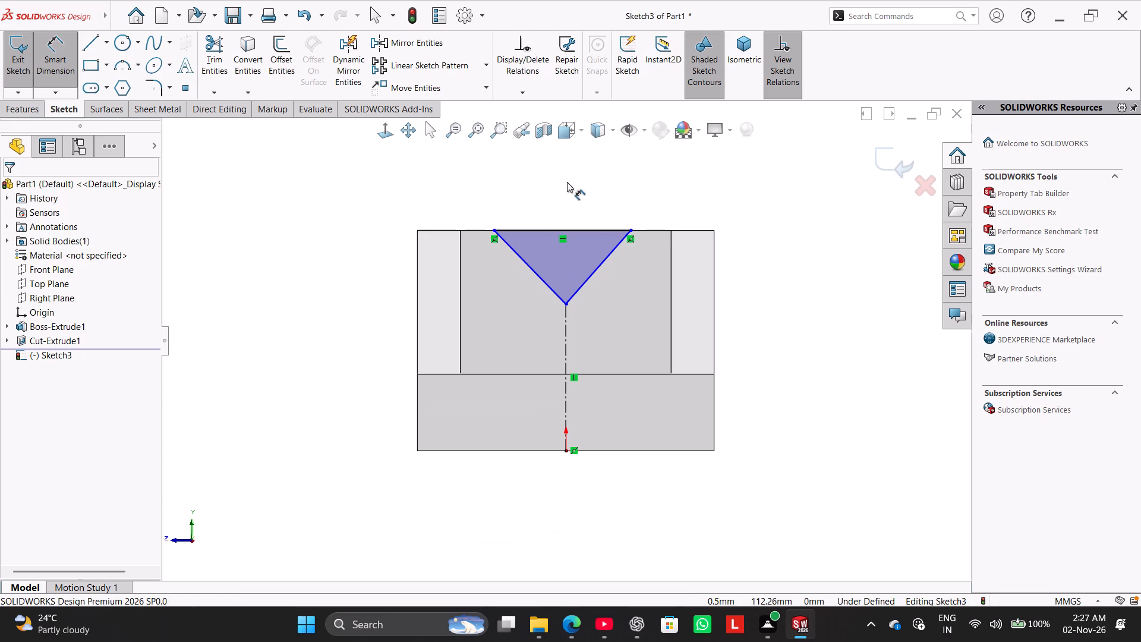
scroll(669, 175, up, 1)
scroll(659, 182, down, 1)
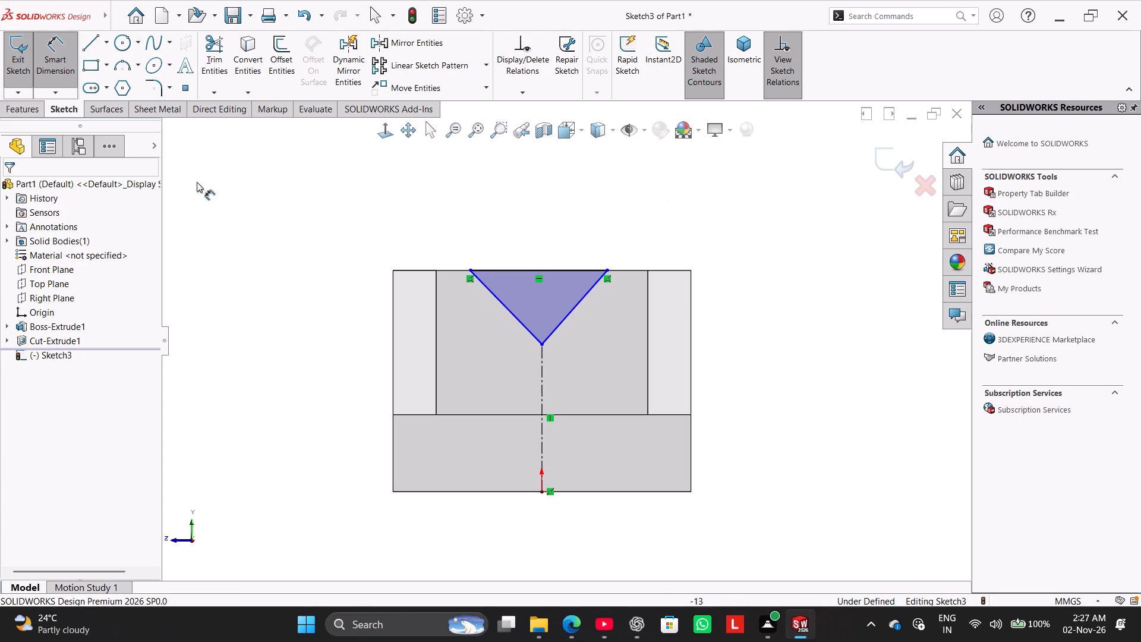
click(562, 269)
click(541, 343)
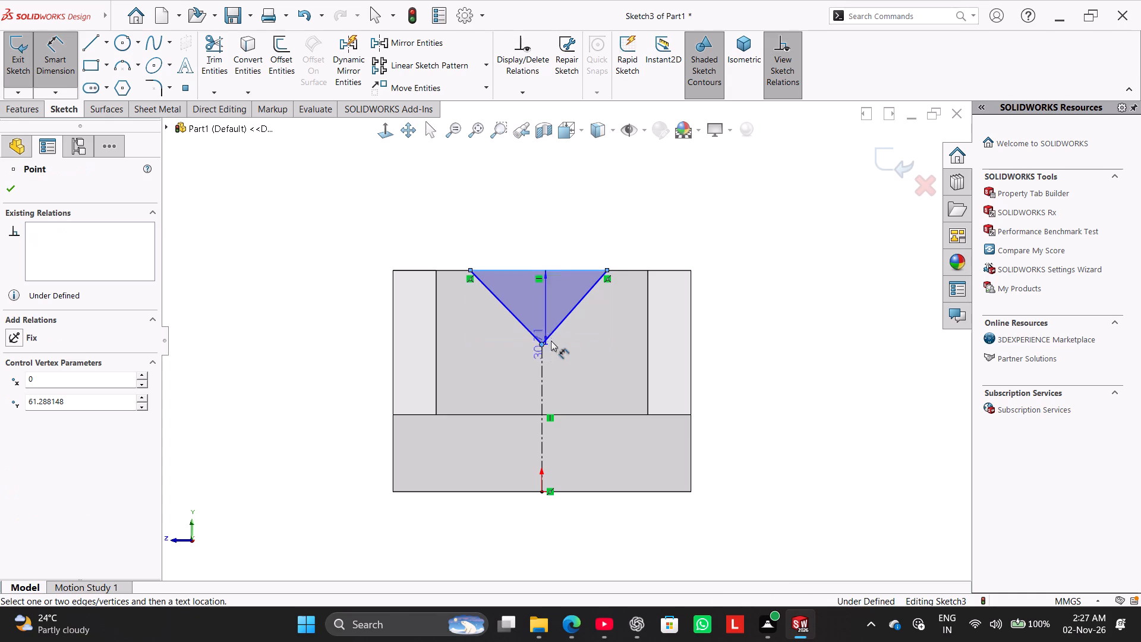
click(625, 323)
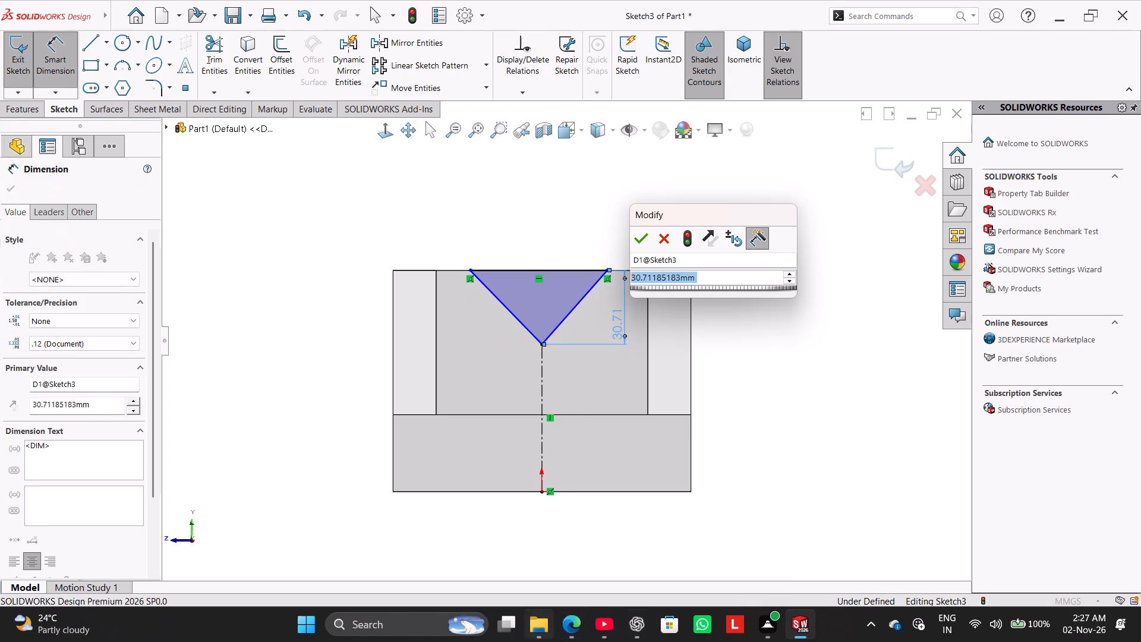
key(3)
key(0)
key(Return)
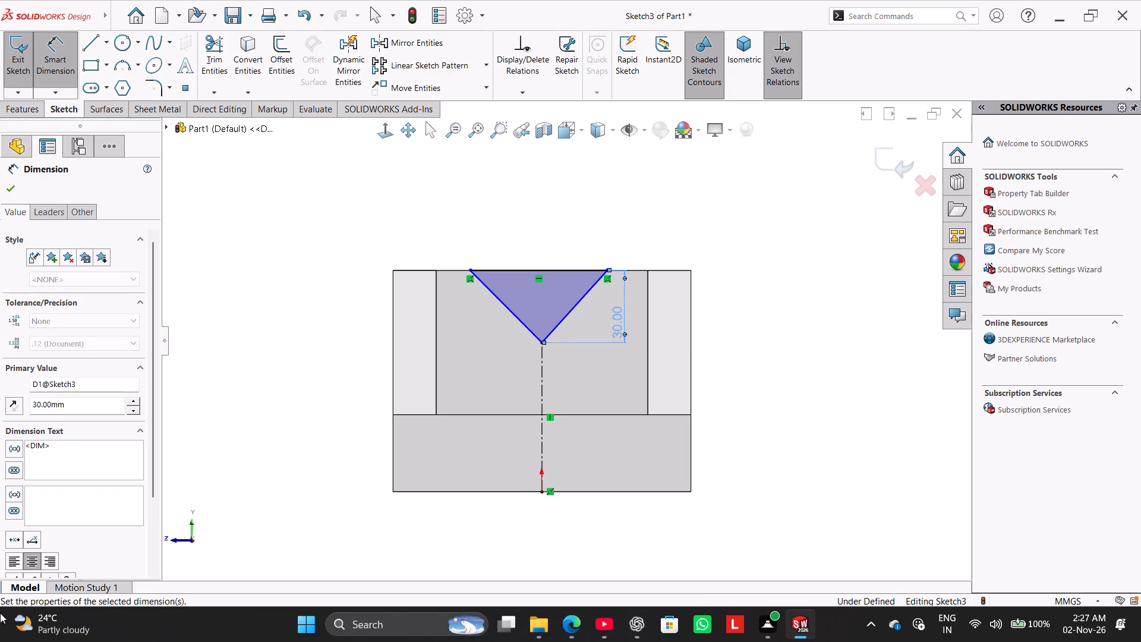
Dimension the triangle's top line as 60 mm long.
scroll(1075, 233, up, 1)
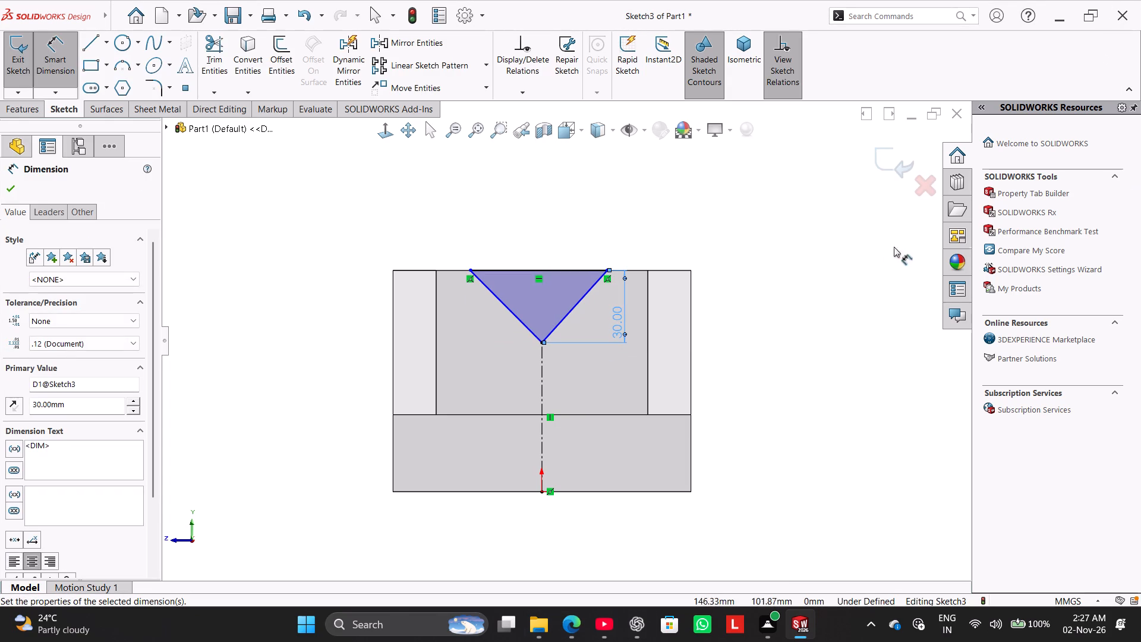
scroll(654, 235, up, 1)
scroll(648, 238, down, 1)
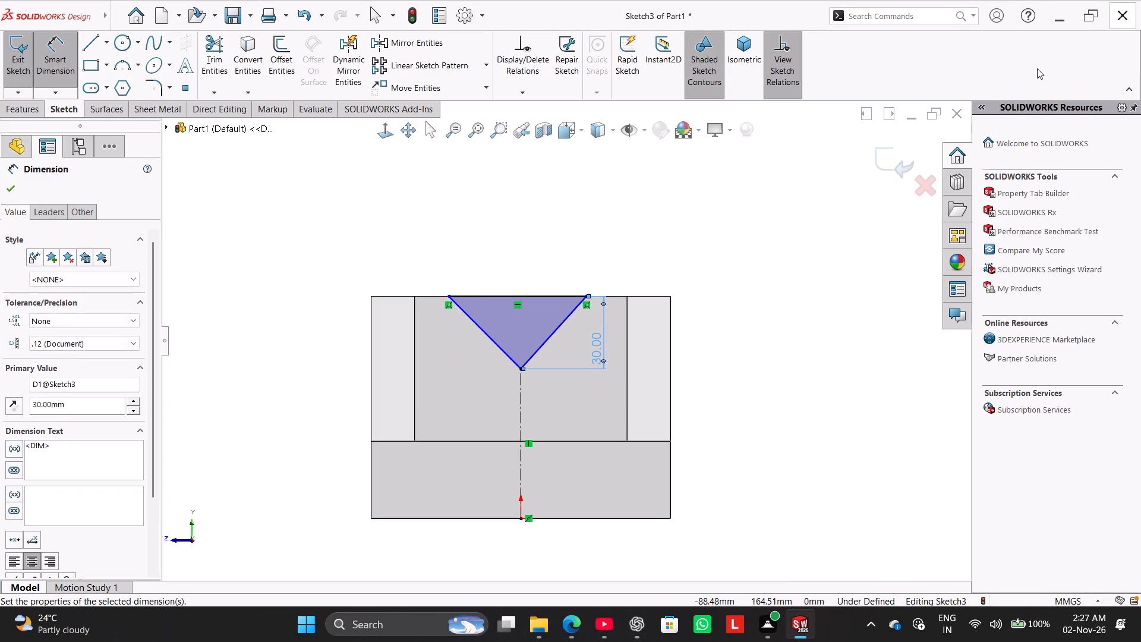
click(480, 298)
click(512, 238)
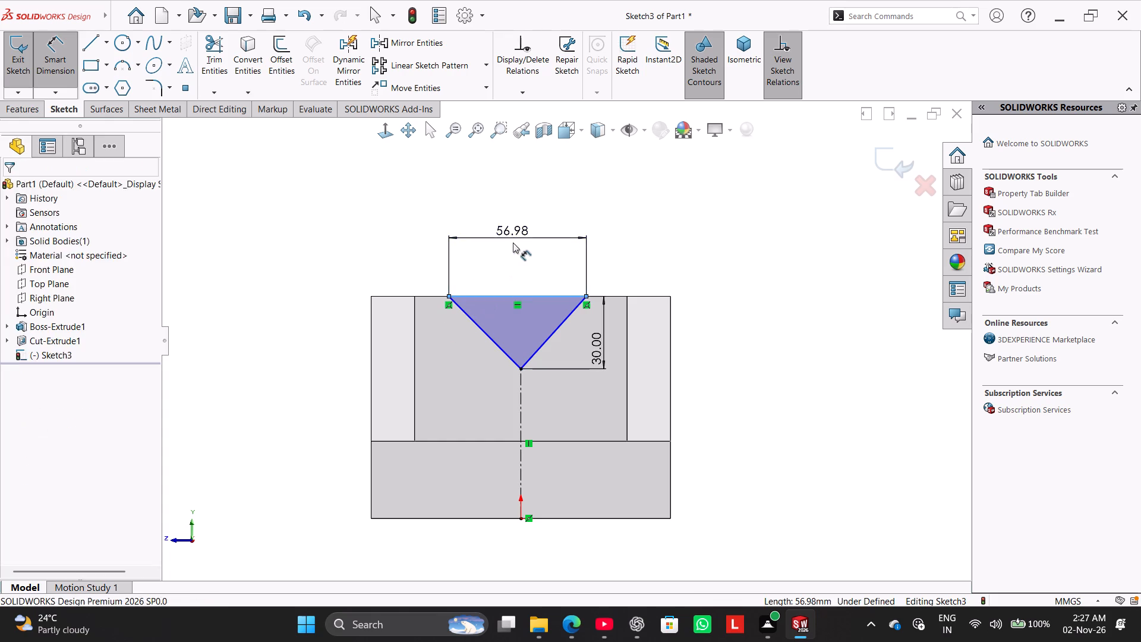
text(60)
key(Return)
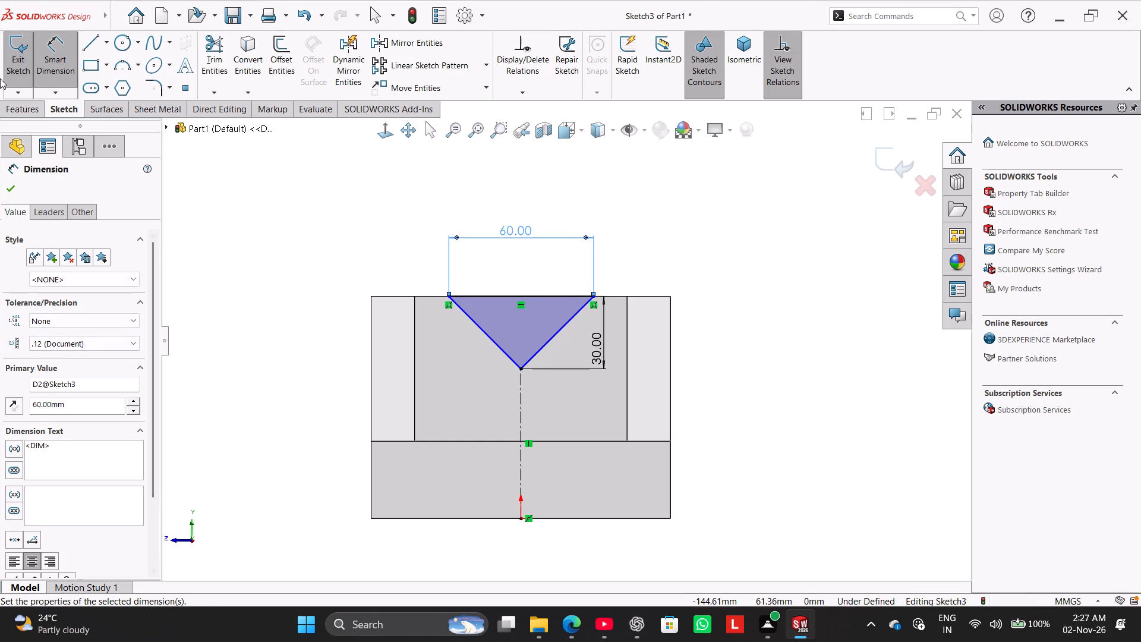
right_click(280, 222)
click(322, 262)
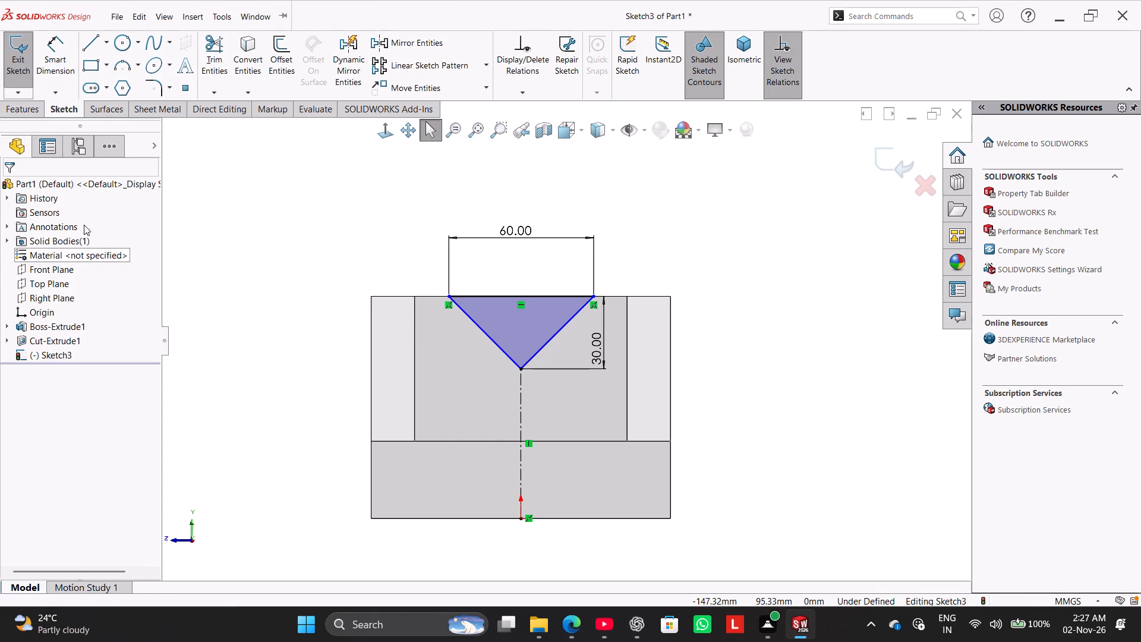
Draw a construction centerline from the triangle's apex to the midpoint of its top line and make it vertical.
click(105, 43)
click(114, 80)
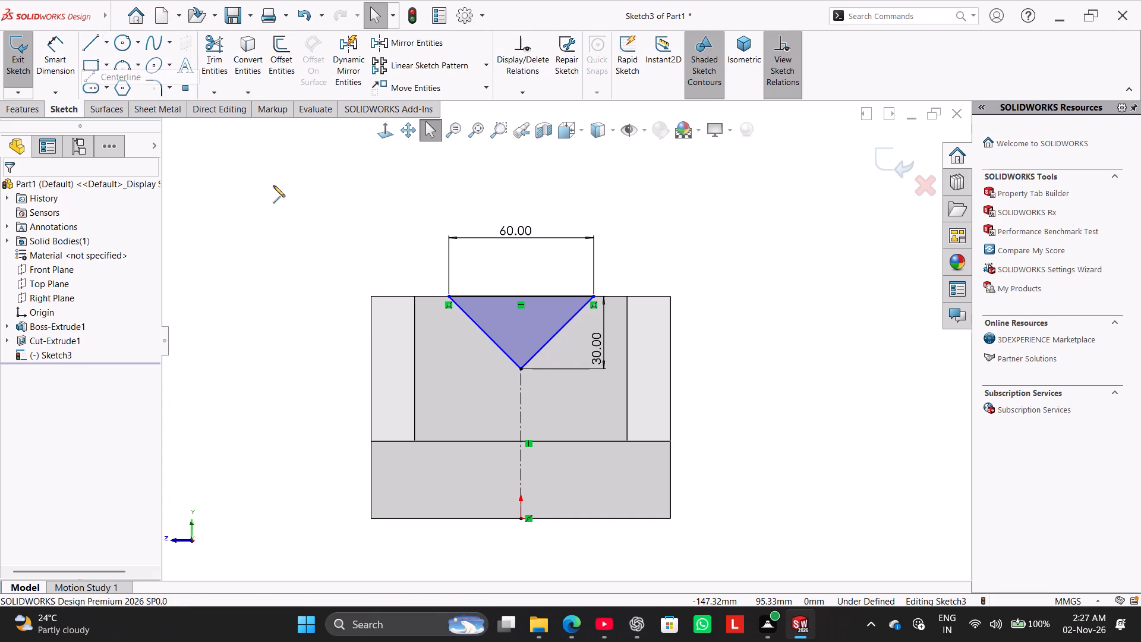
click(522, 367)
click(524, 298)
right_click(292, 259)
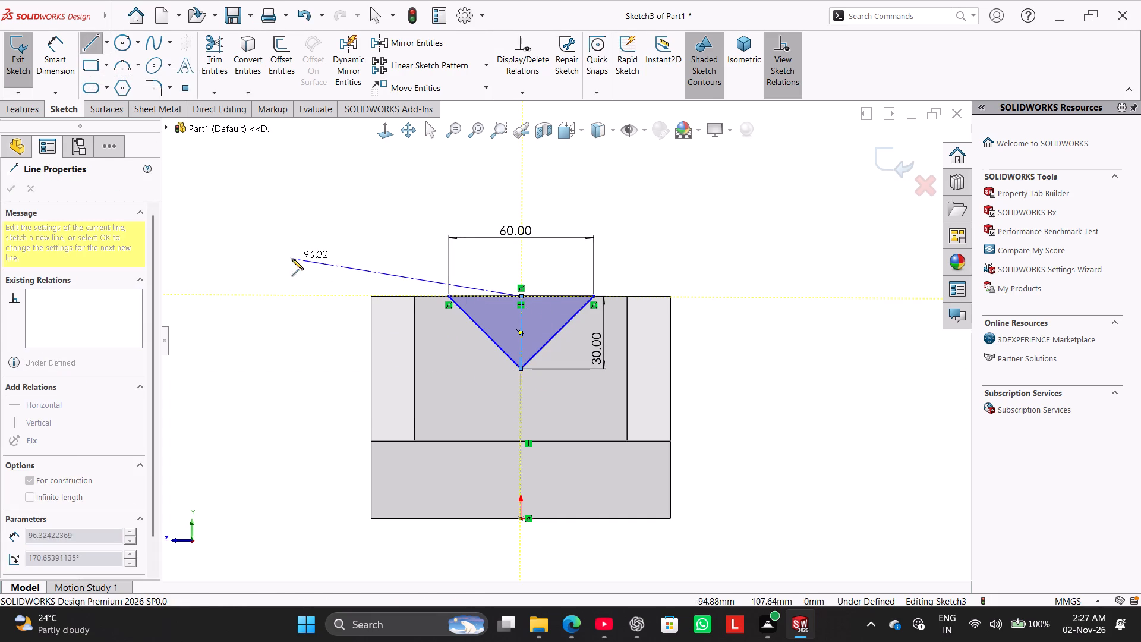
click(343, 269)
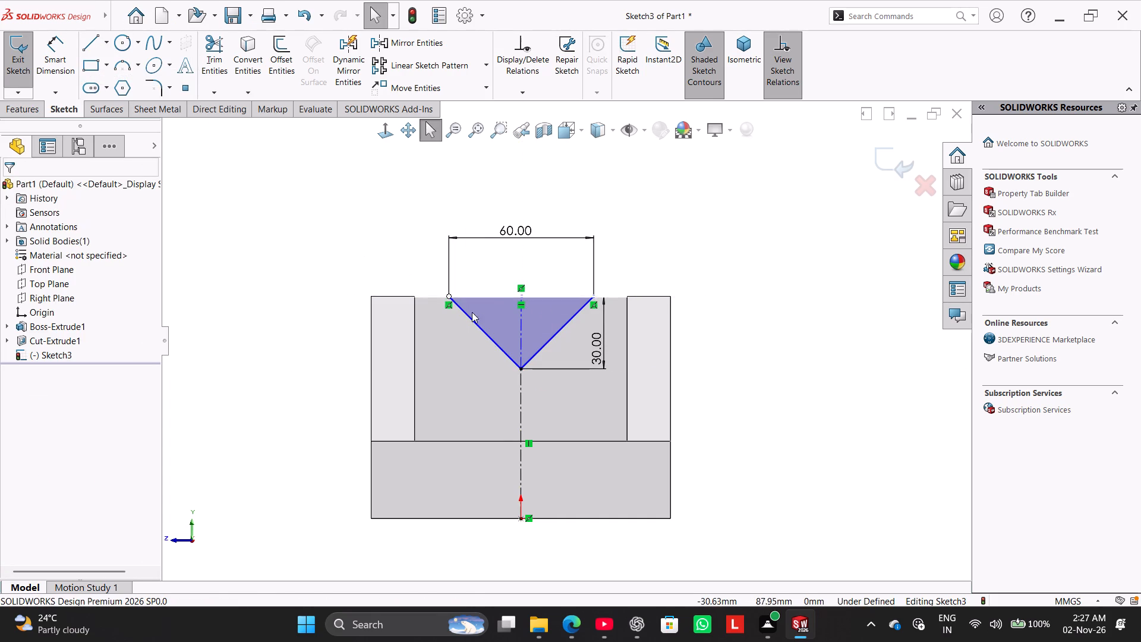
right_click(523, 332)
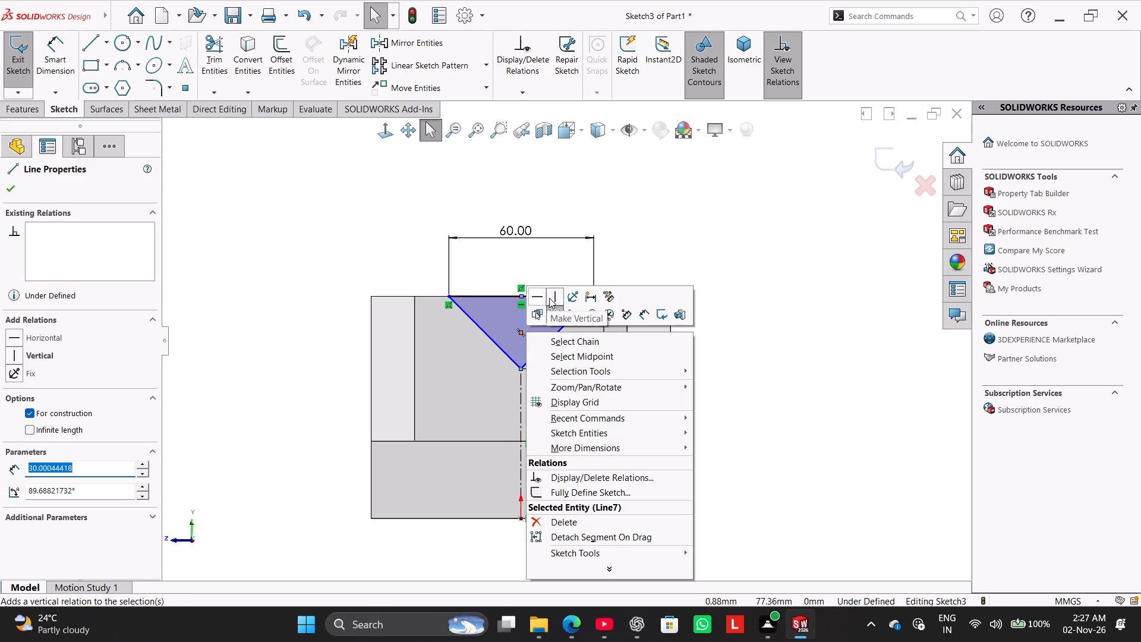
click(553, 296)
click(260, 323)
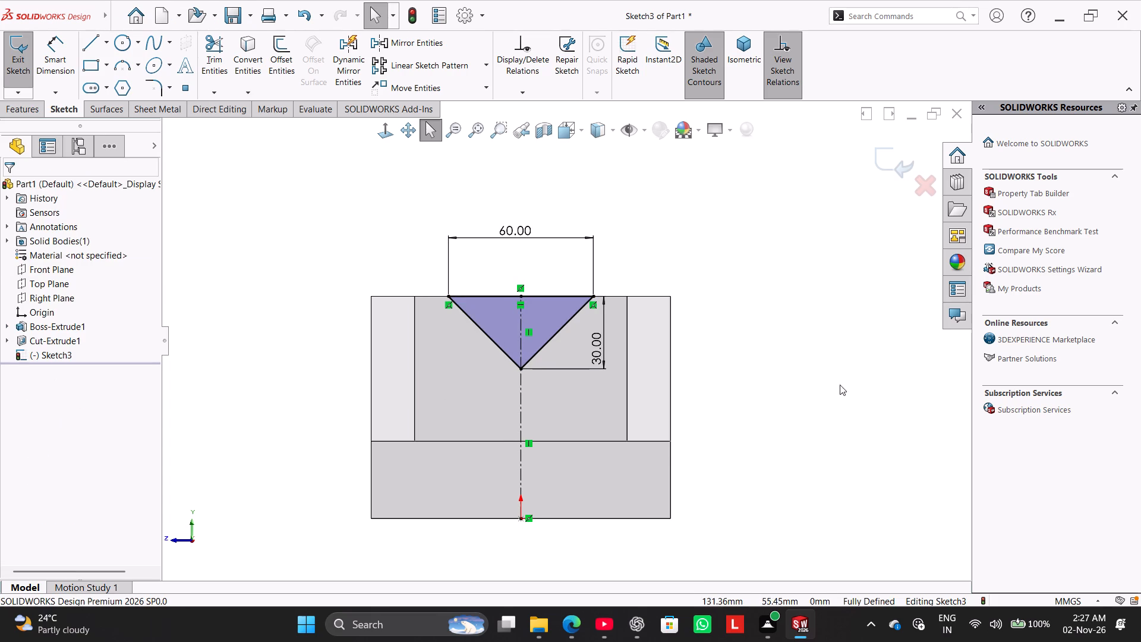
Cut the triangular profile through the pocket's back wall with a 124 mm blind Extruded Cut.
click(11, 113)
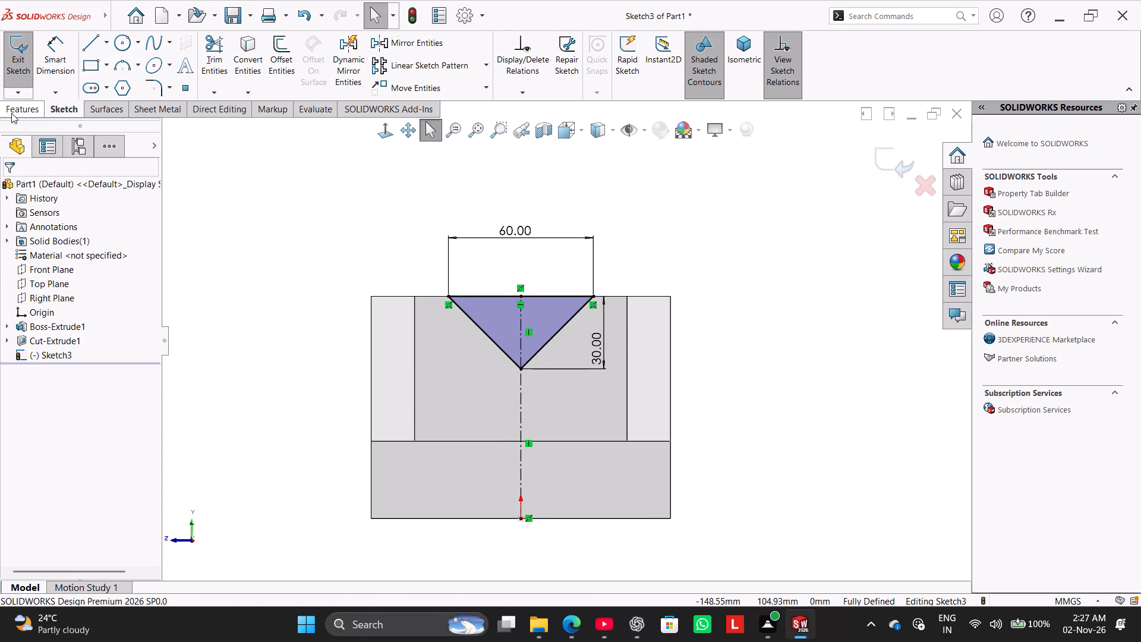
click(221, 60)
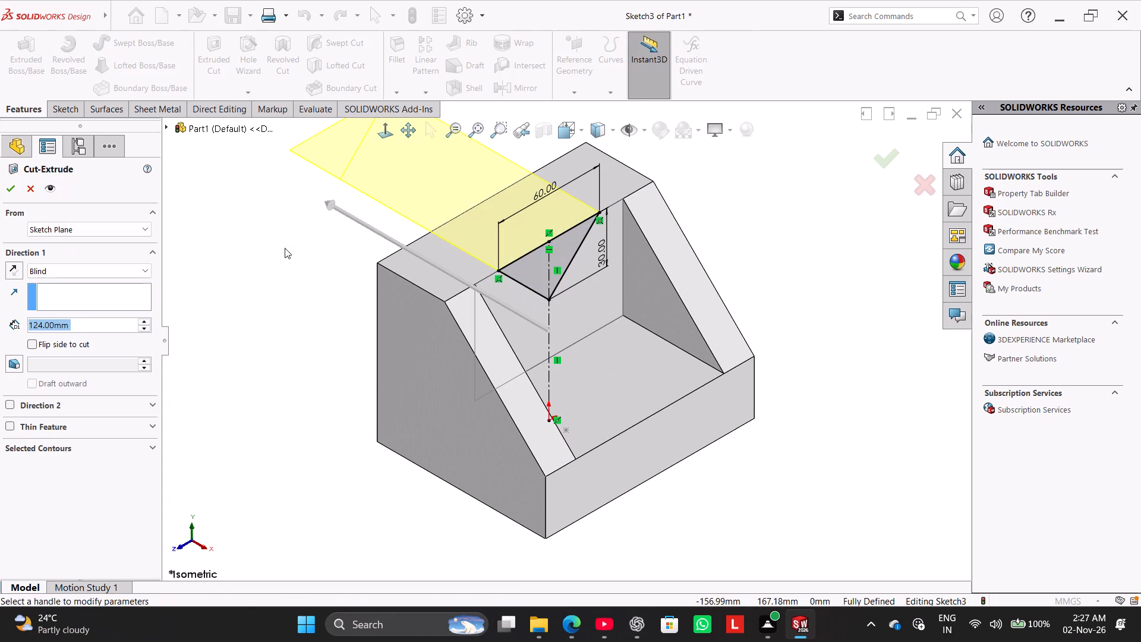
click(11, 187)
click(267, 255)
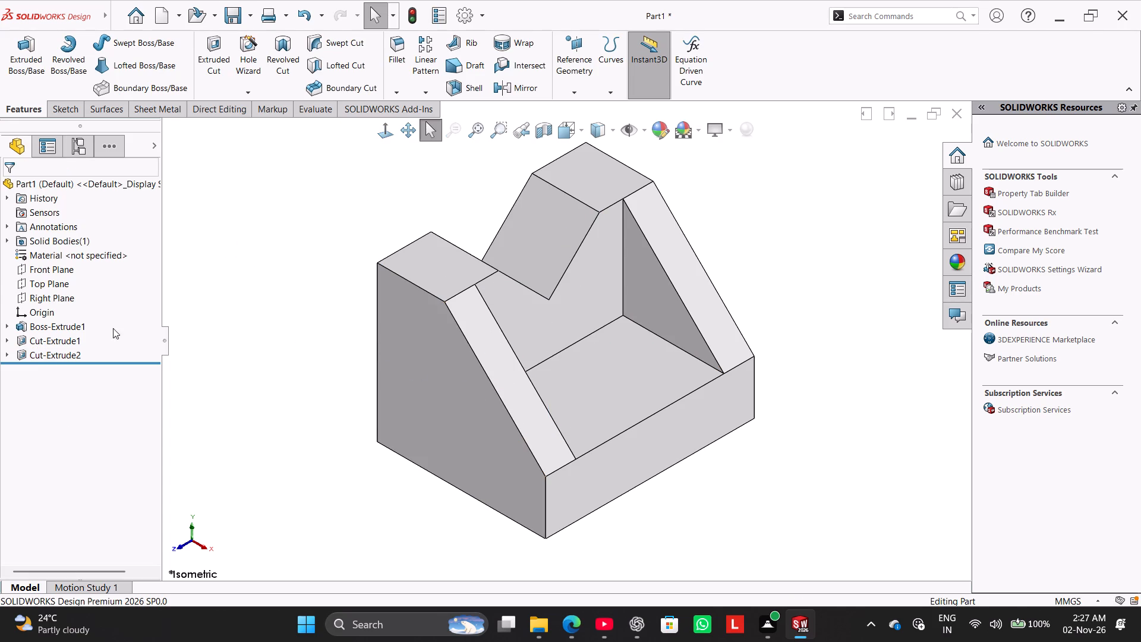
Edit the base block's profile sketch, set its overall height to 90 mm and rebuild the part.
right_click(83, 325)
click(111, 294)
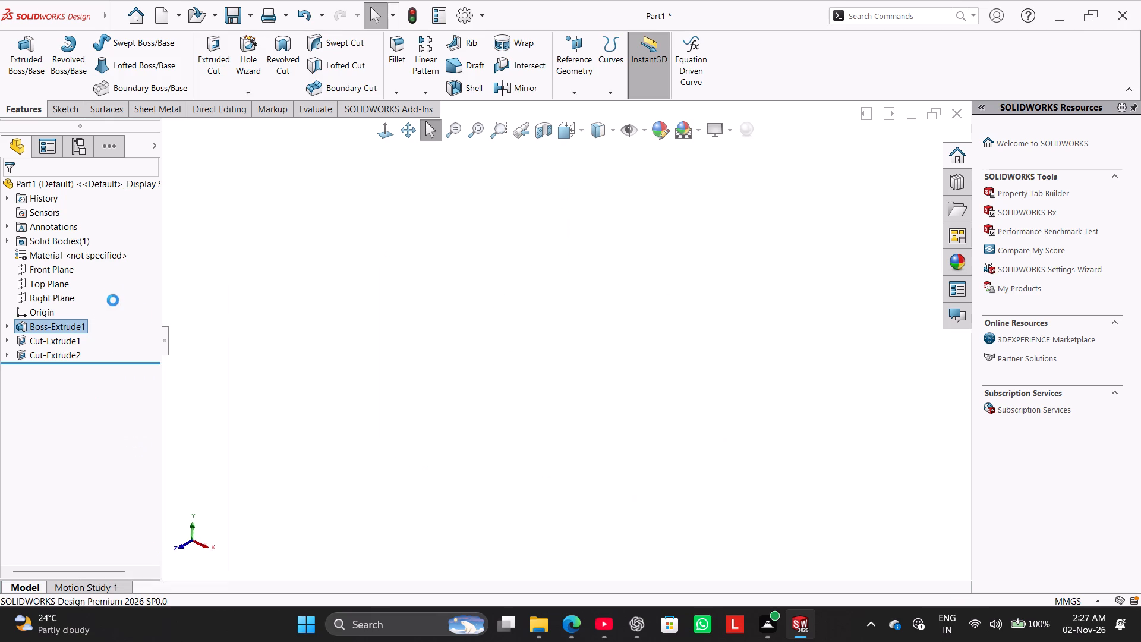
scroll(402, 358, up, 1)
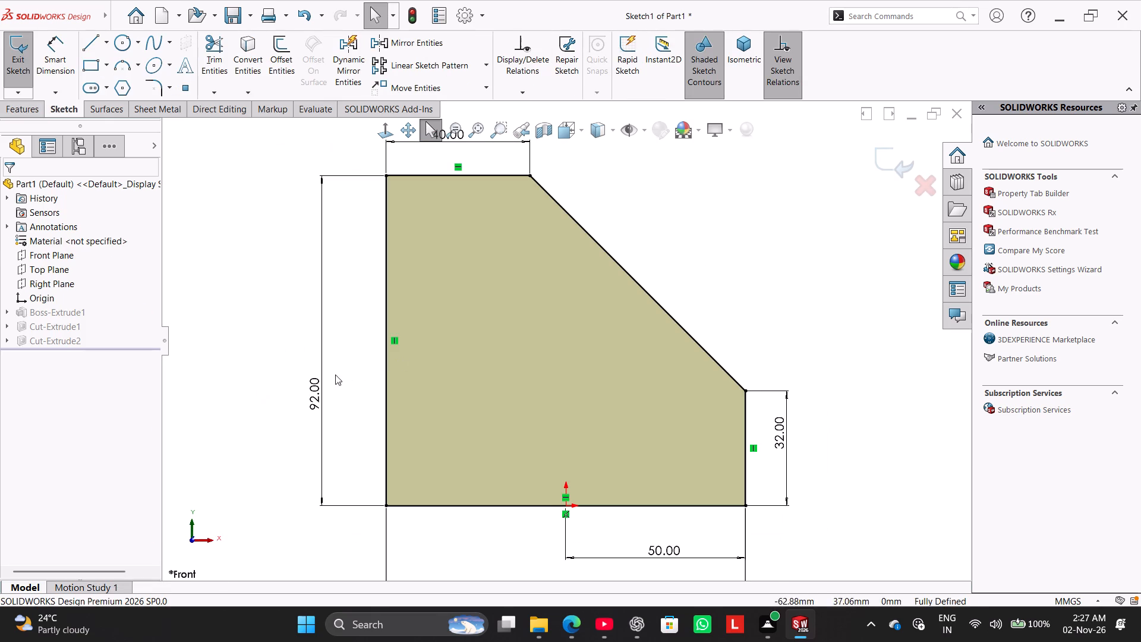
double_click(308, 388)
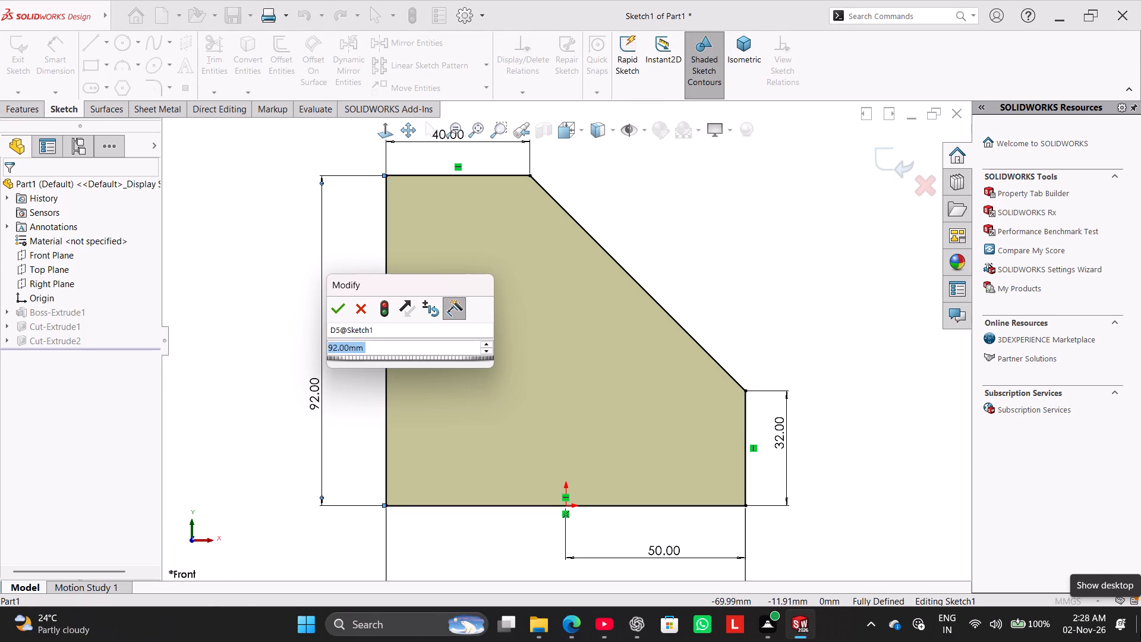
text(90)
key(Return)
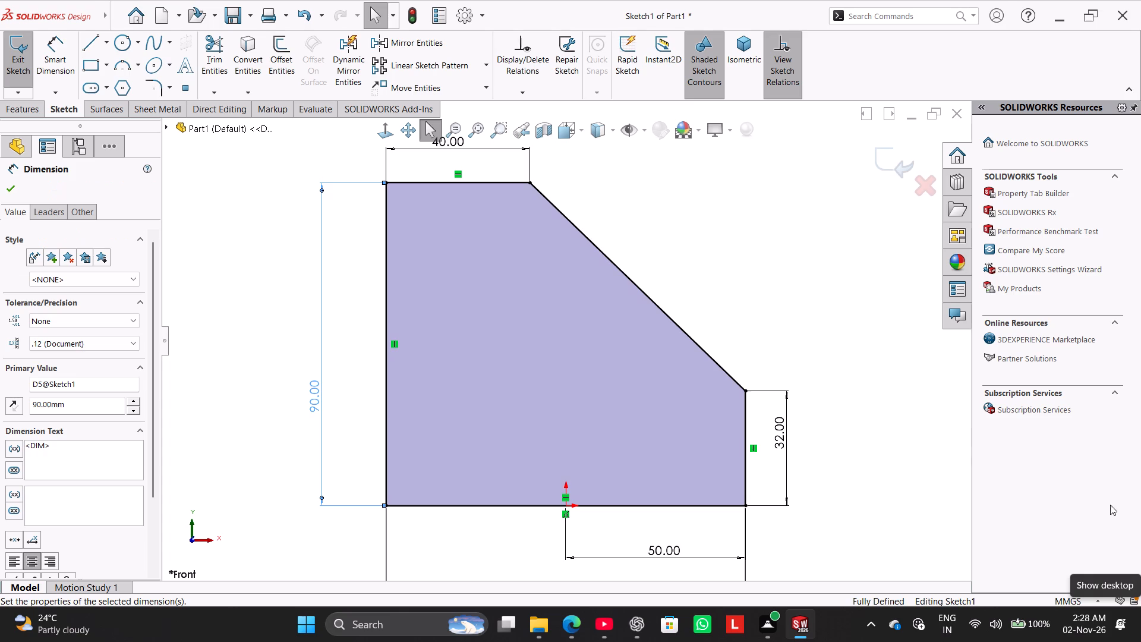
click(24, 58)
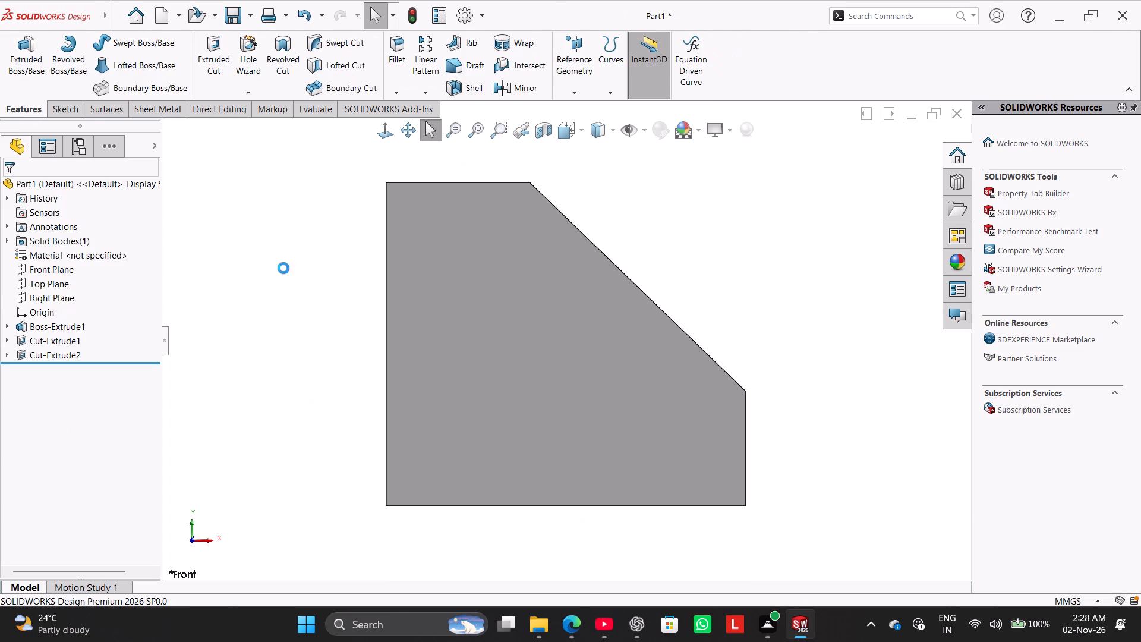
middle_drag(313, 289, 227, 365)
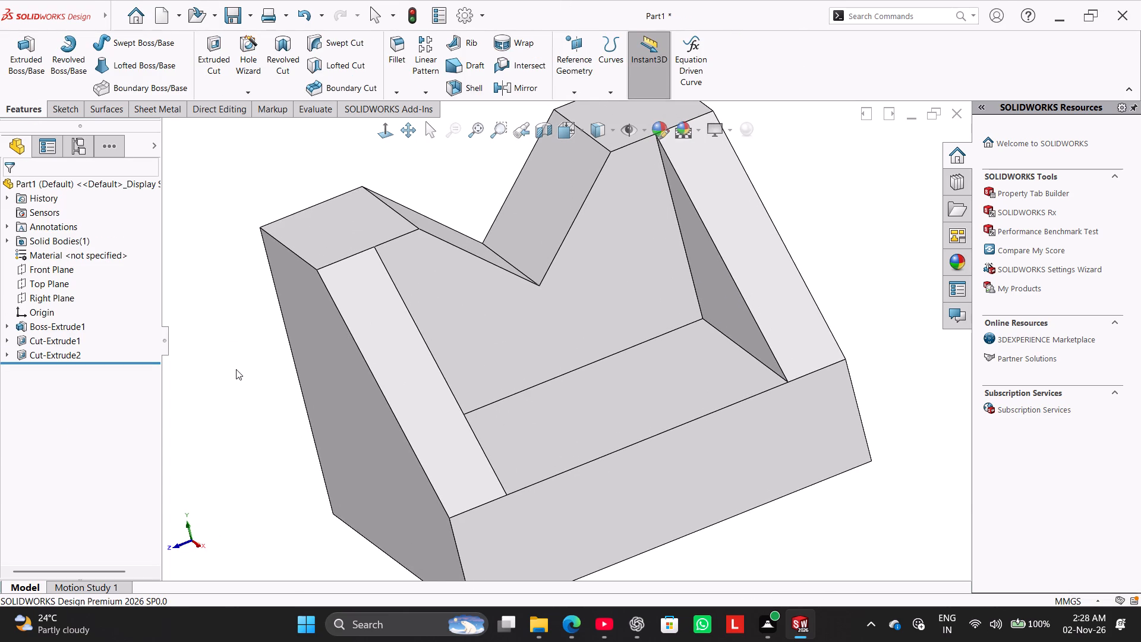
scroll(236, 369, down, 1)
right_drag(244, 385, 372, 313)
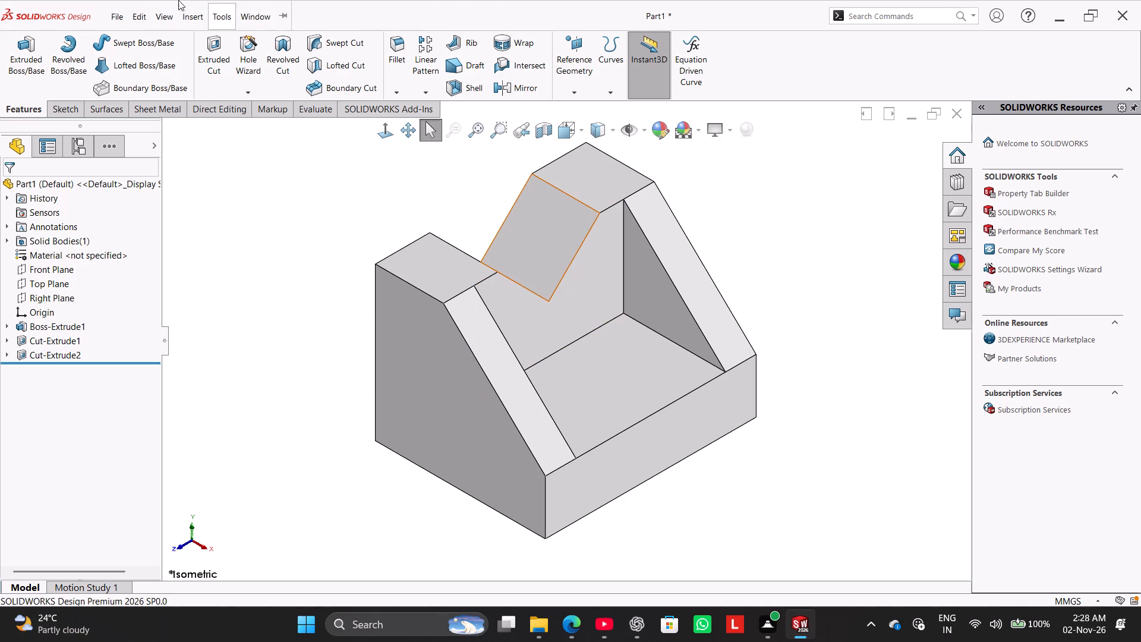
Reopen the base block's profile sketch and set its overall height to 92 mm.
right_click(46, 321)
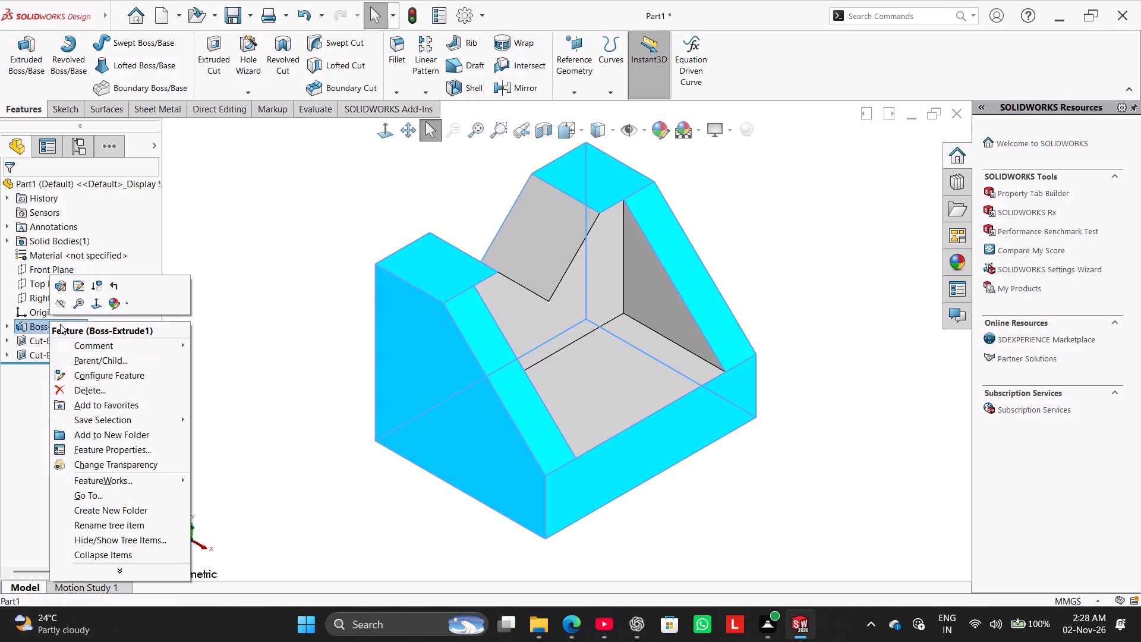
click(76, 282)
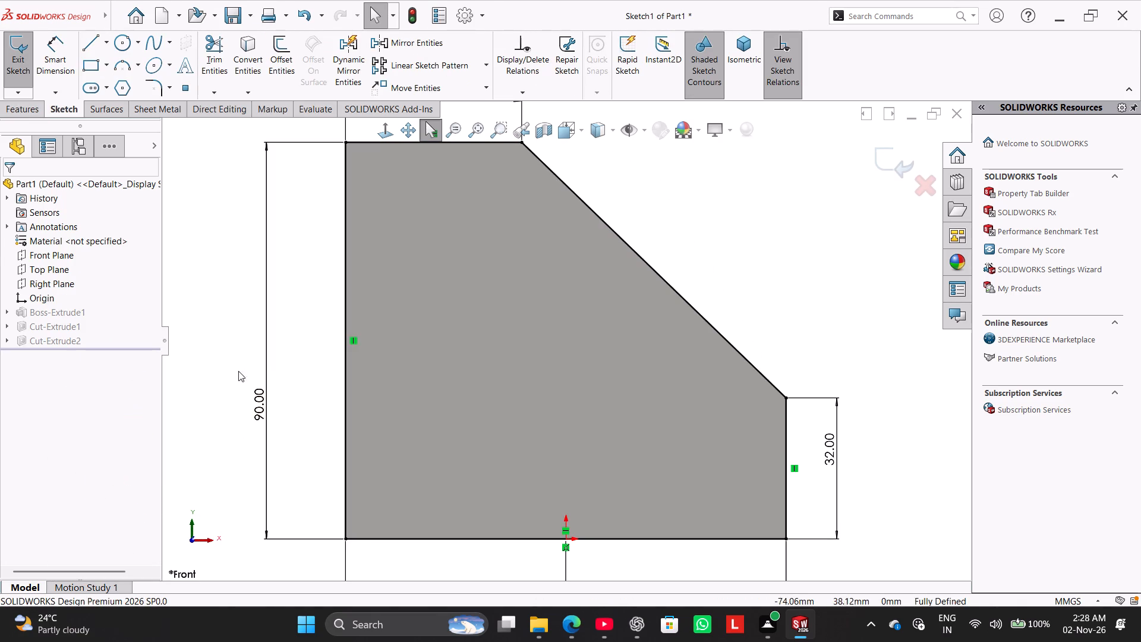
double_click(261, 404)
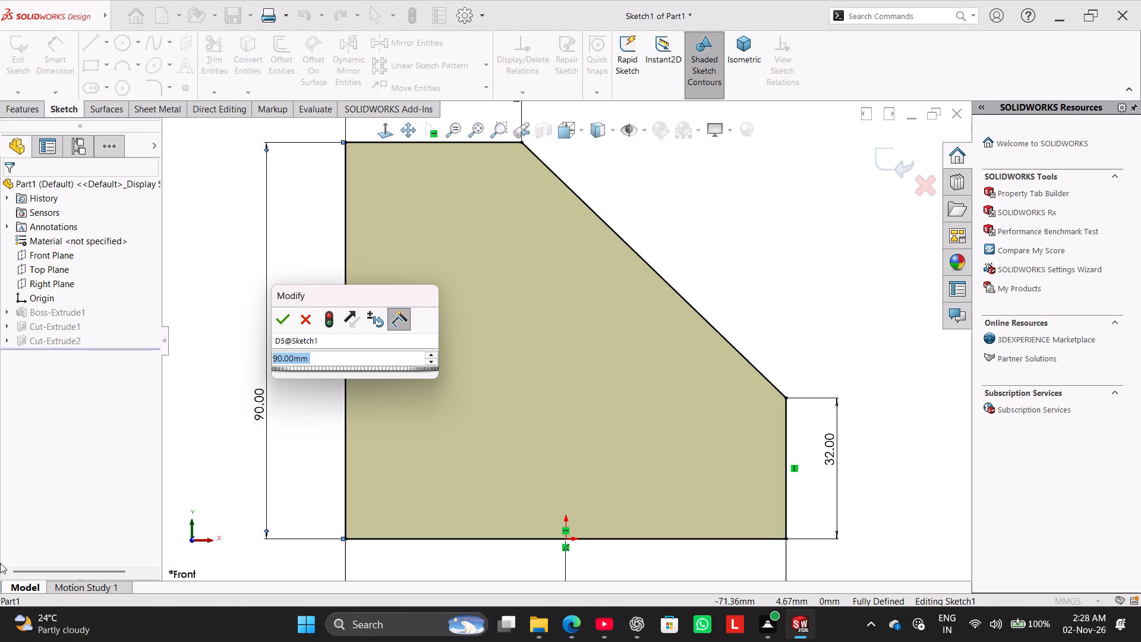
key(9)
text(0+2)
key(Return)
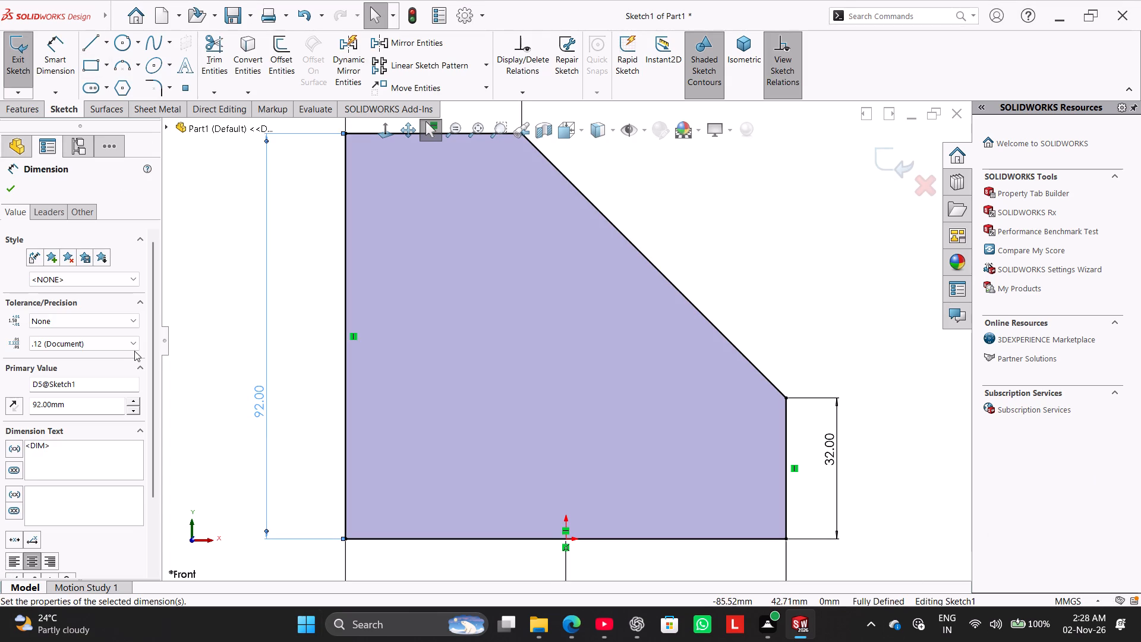
Set the overall height in the base block's profile sketch to 87 mm and return to the isometric part view.
double_click(256, 404)
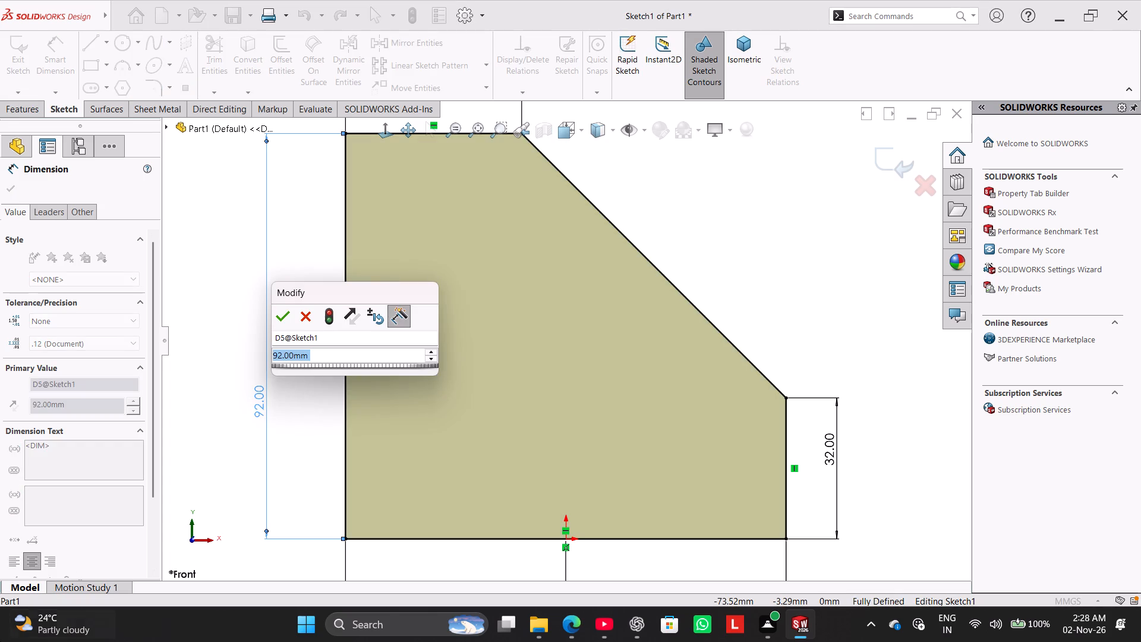
text(90)
key(minus)
key(3)
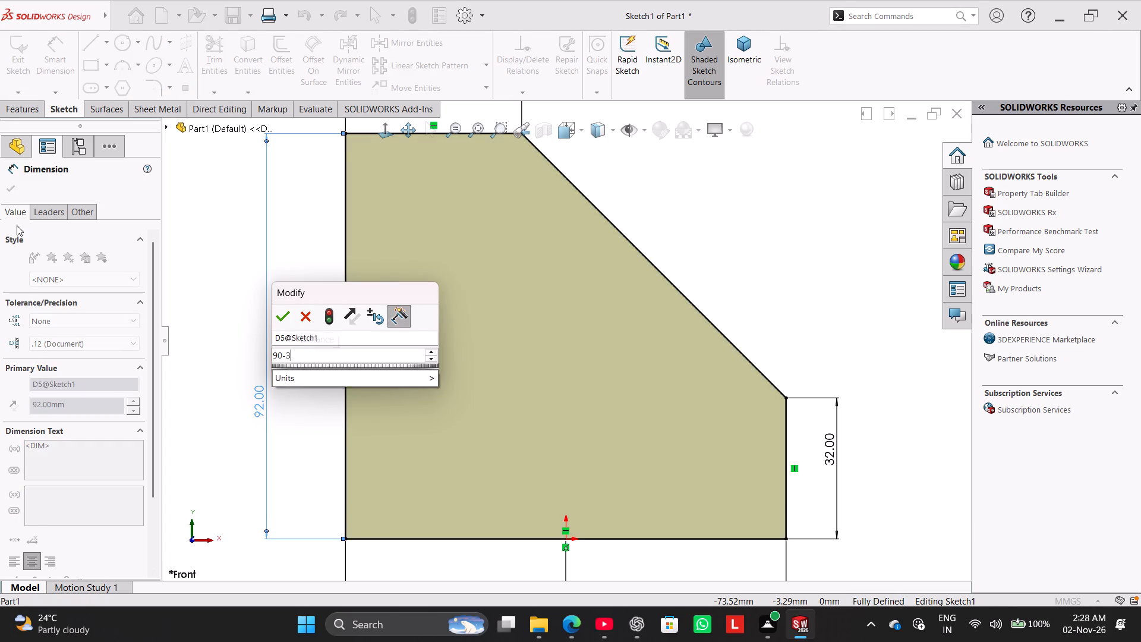
key(Return)
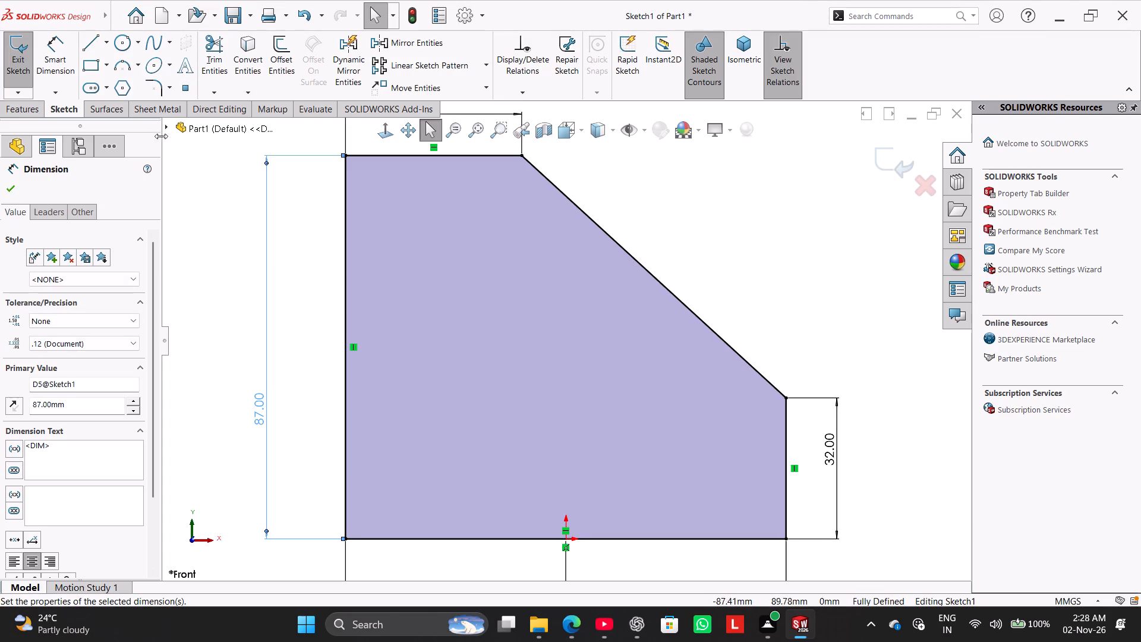
click(18, 76)
right_drag(272, 367, 373, 267)
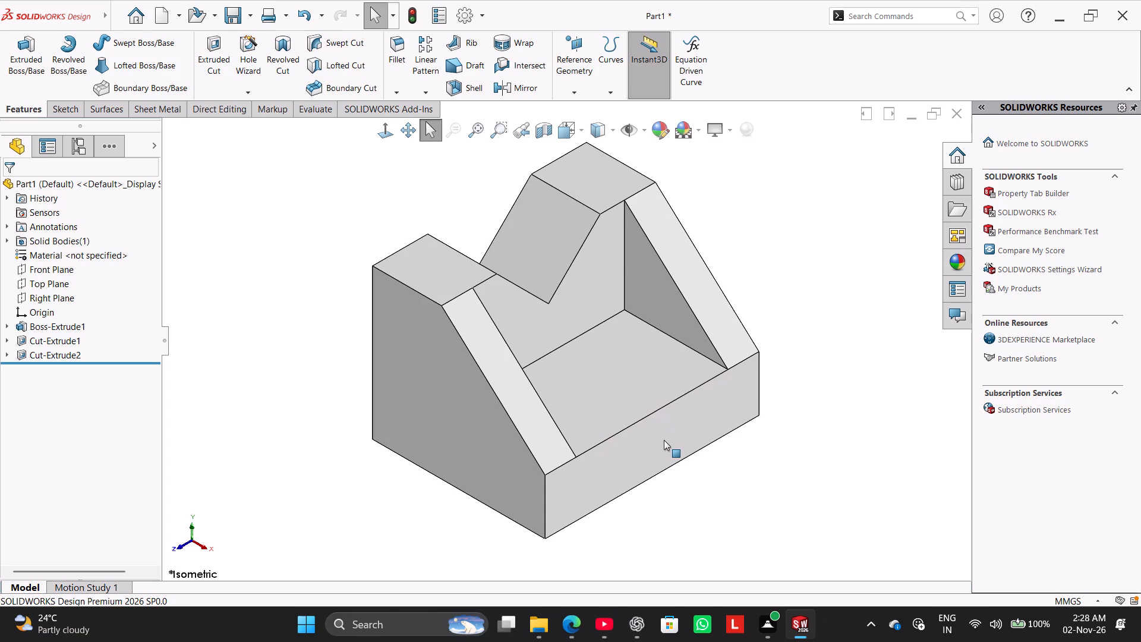
Sketch a closed triangle on the pocket floor with its base about 43 mm long on the front edge and its apex pointing inward.
click(647, 396)
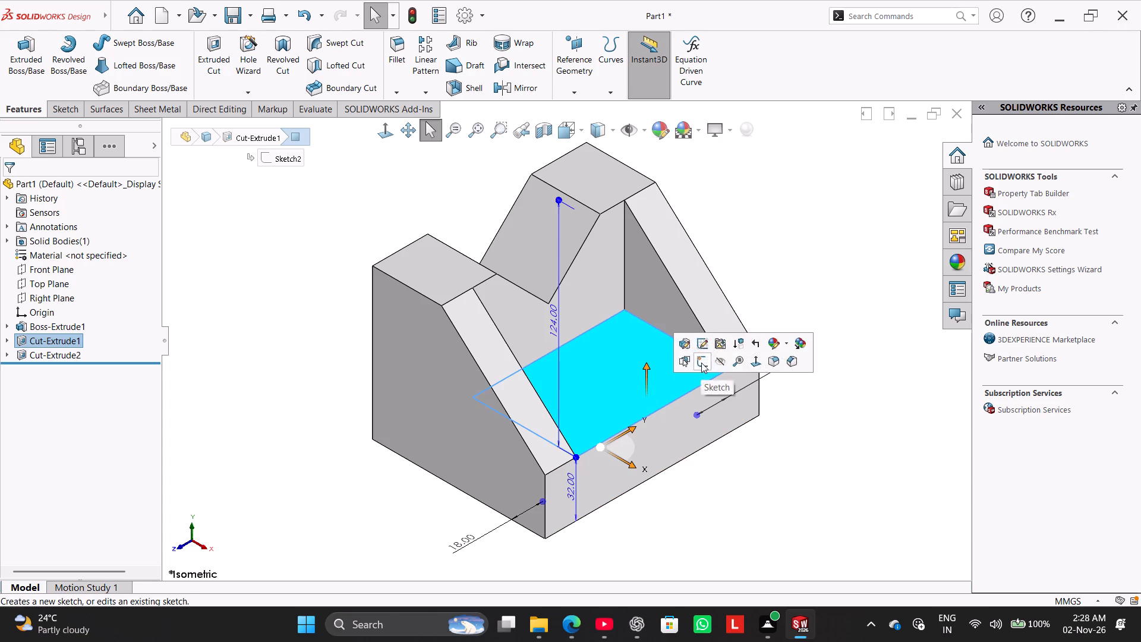
click(701, 363)
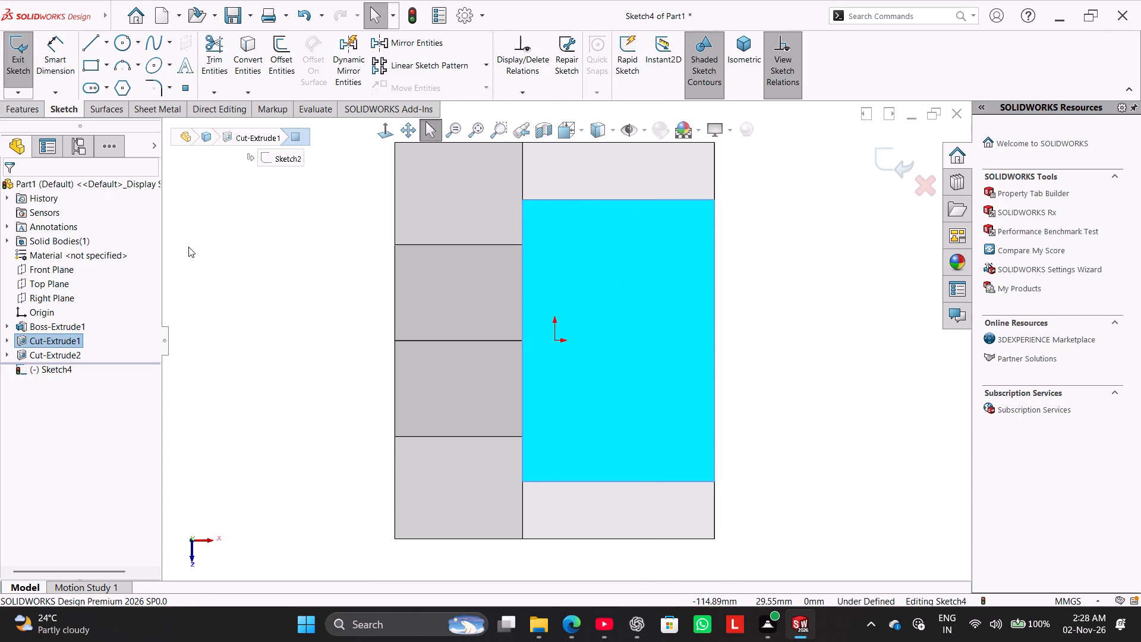
click(188, 247)
click(89, 44)
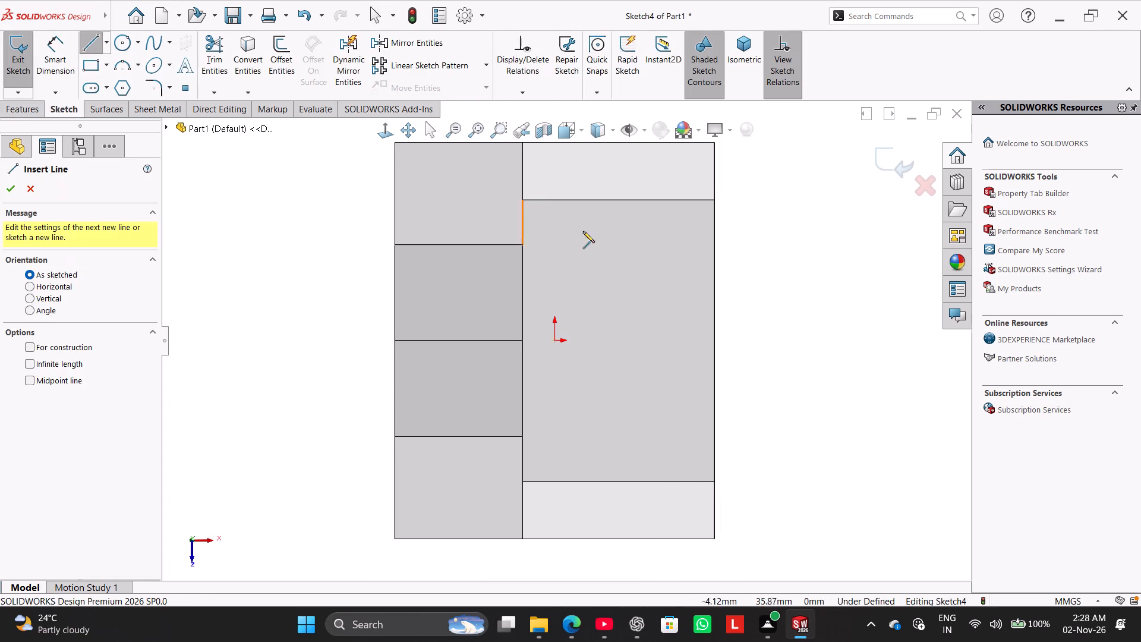
click(715, 268)
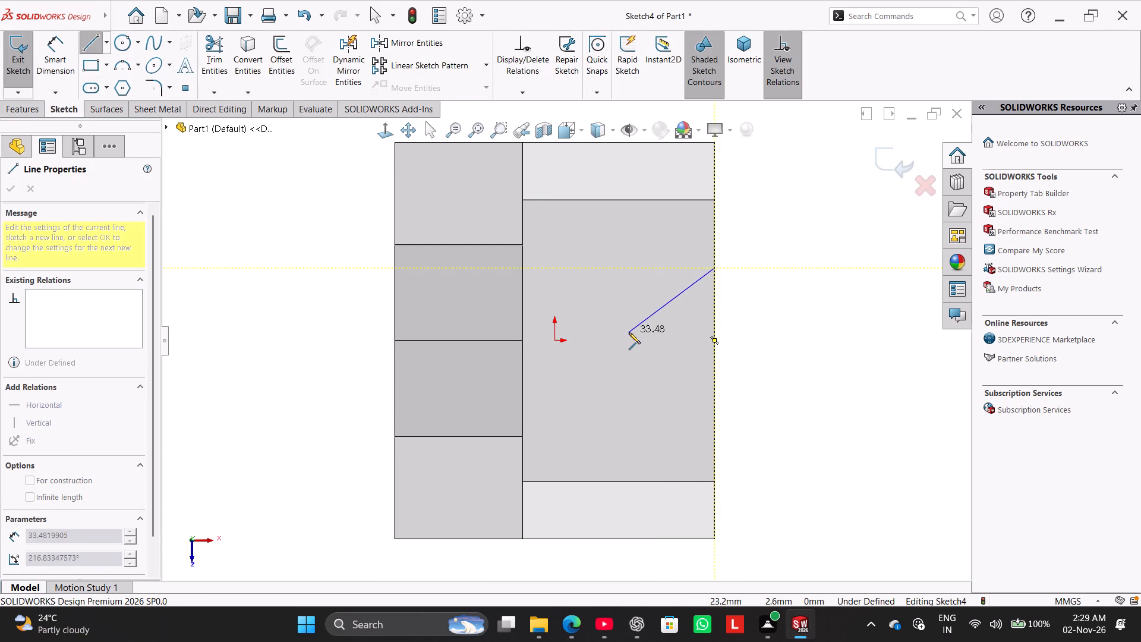
click(620, 335)
click(714, 410)
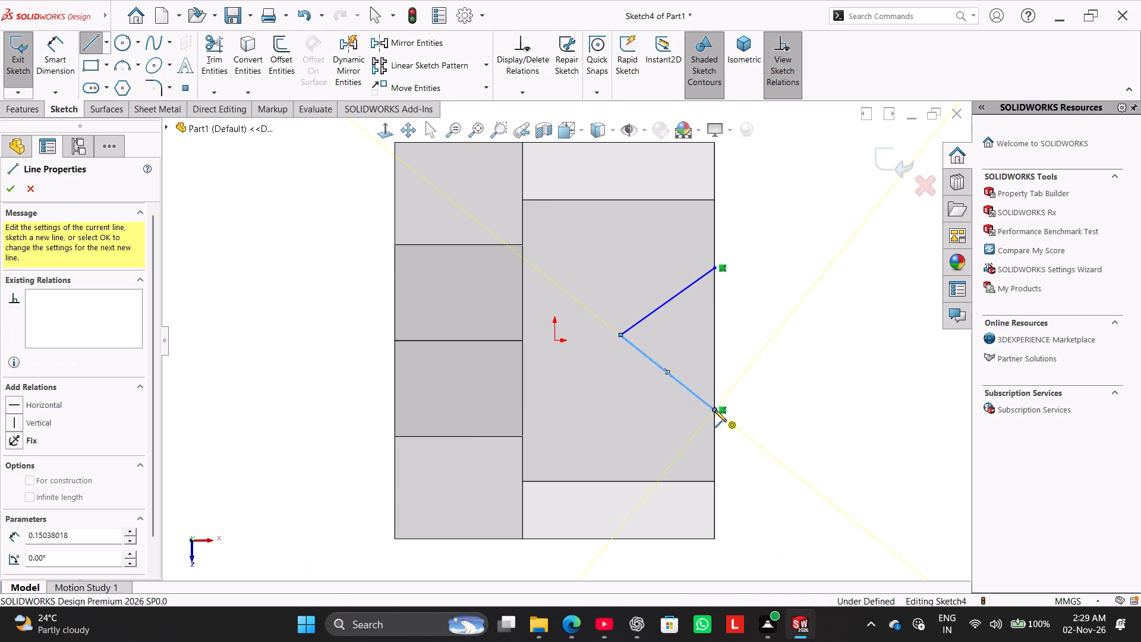
click(716, 270)
right_click(743, 319)
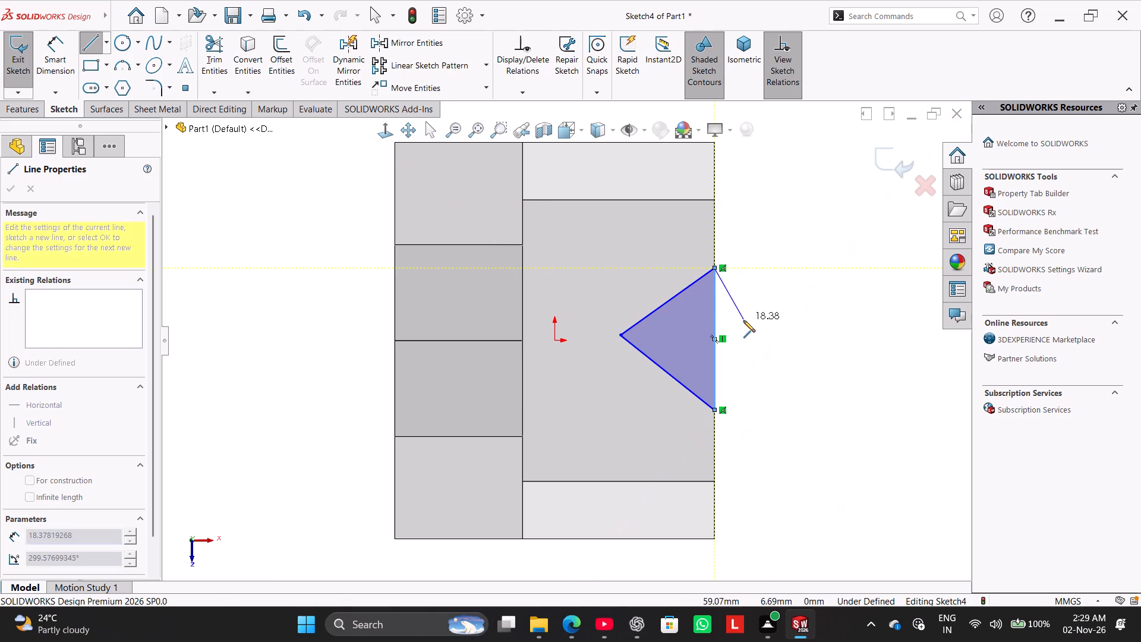
click(776, 332)
Draw a construction centerline from the origin to the midpoint of the triangle's base and make it horizontal.
click(103, 45)
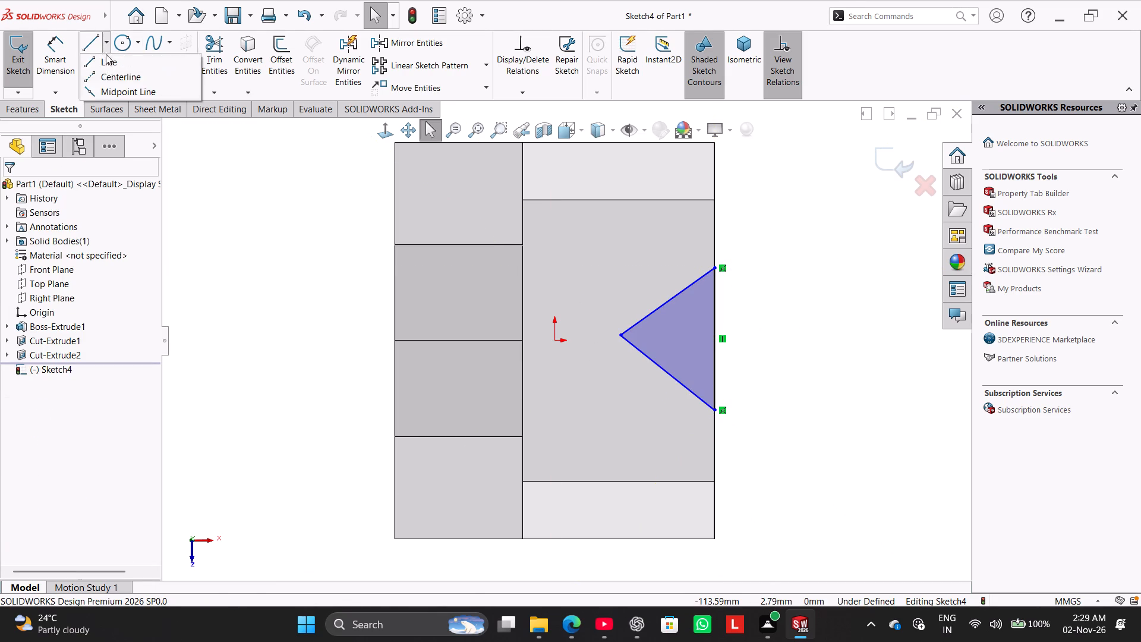
click(108, 75)
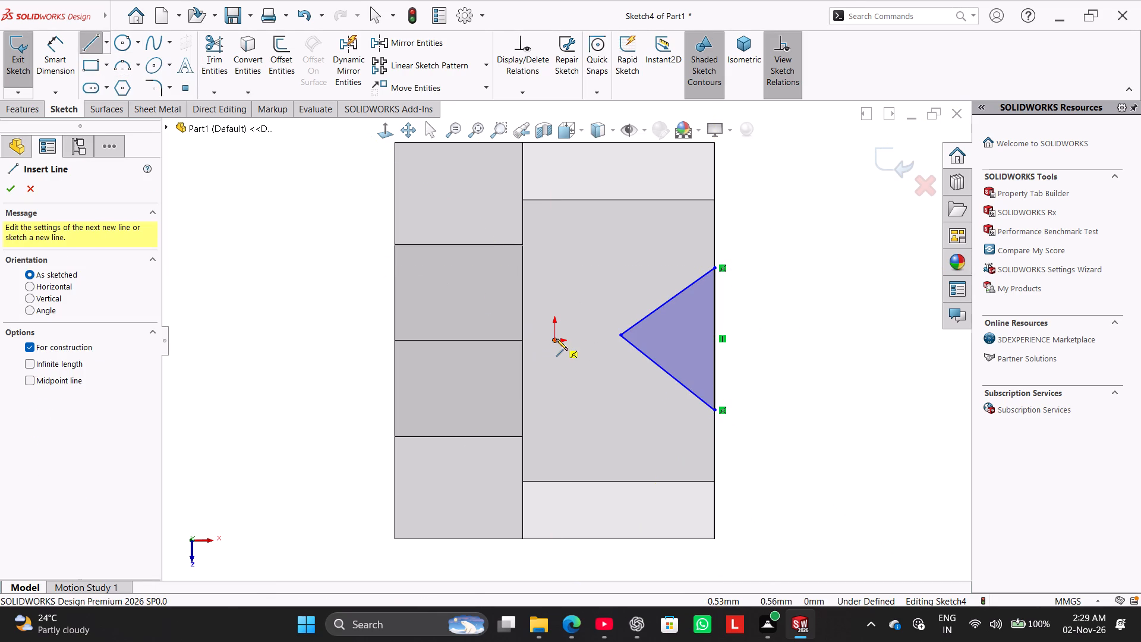
click(556, 339)
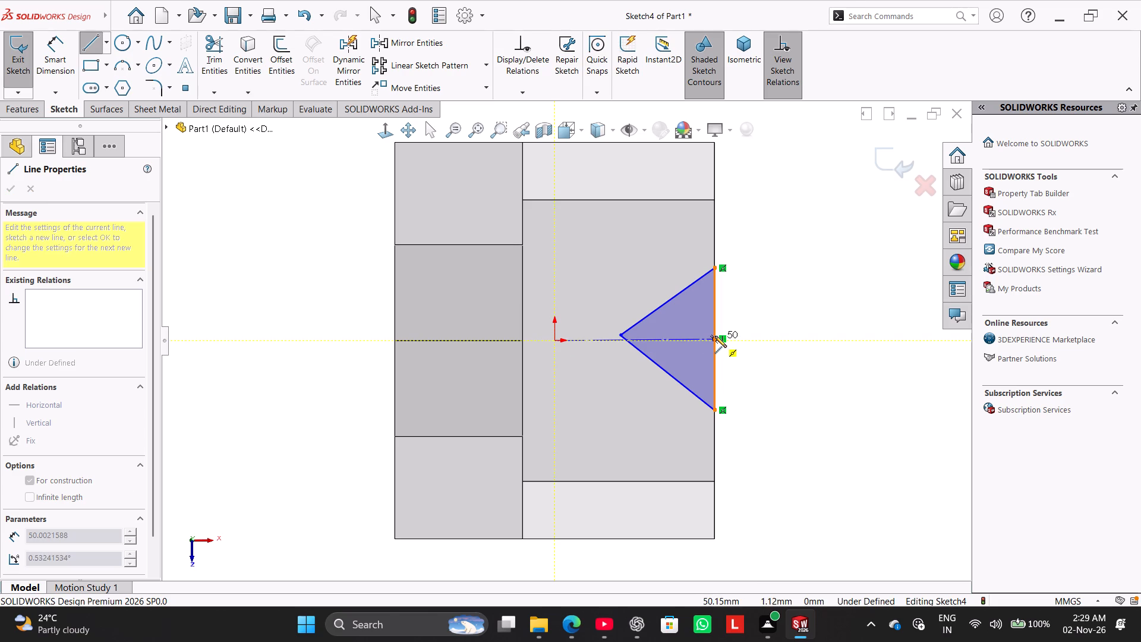
click(715, 336)
right_click(736, 303)
click(756, 311)
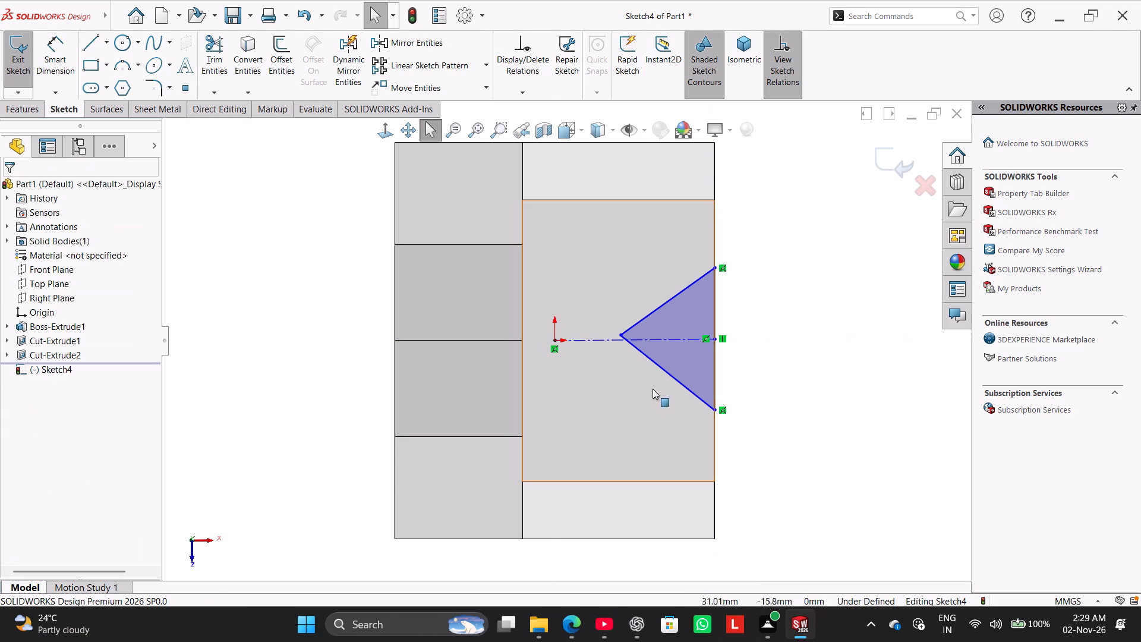
scroll(651, 377, up, 1)
click(653, 339)
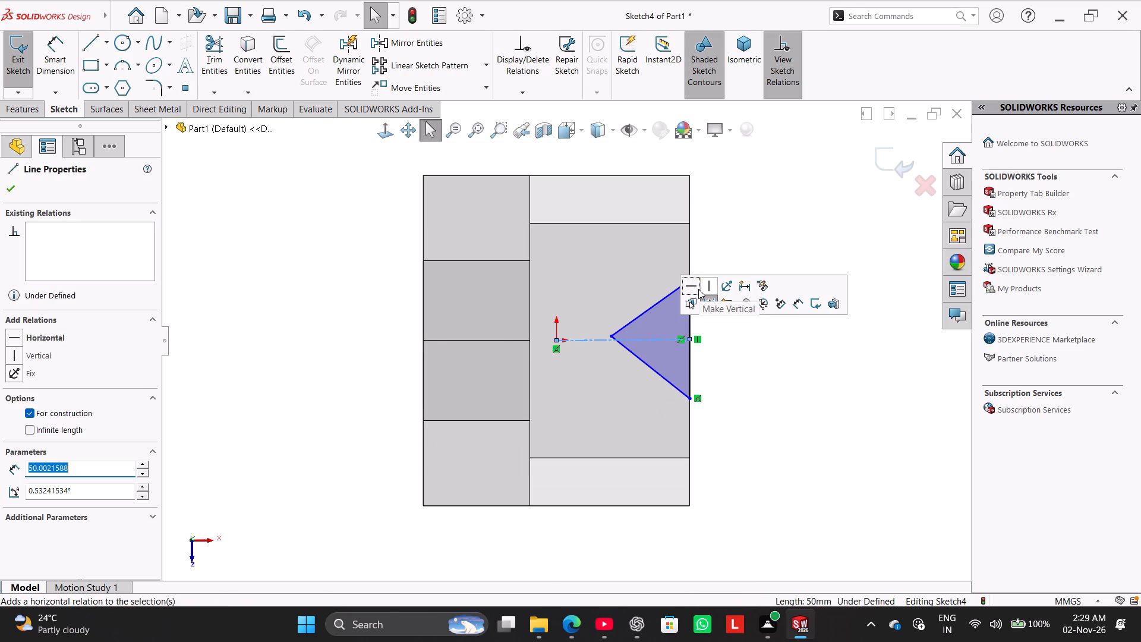
click(692, 285)
click(732, 349)
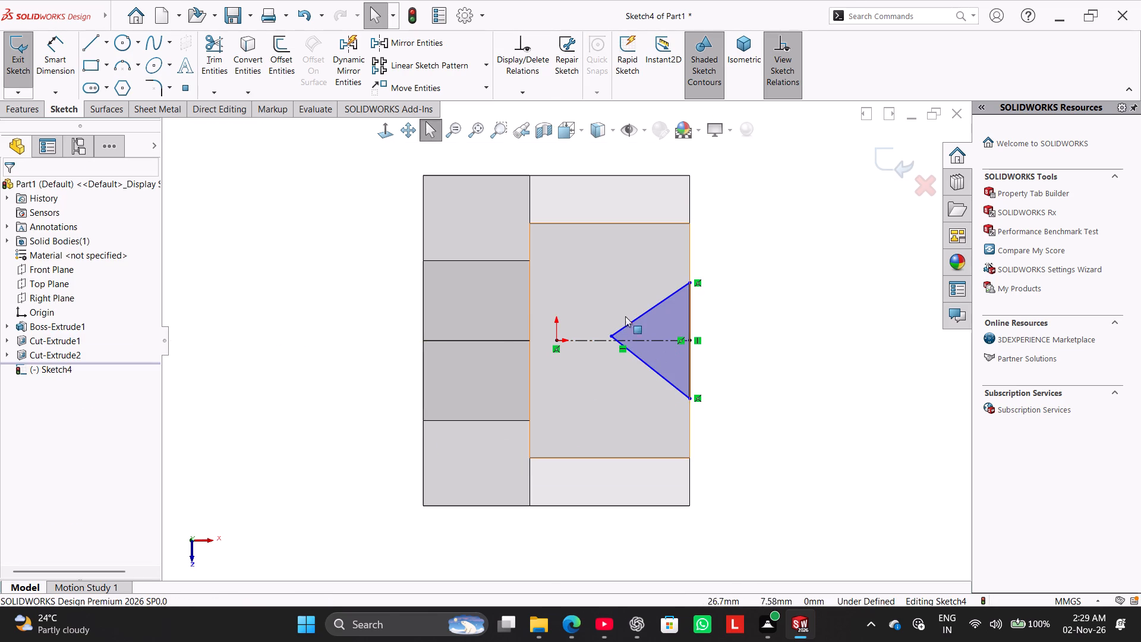
Make the triangle's apex coincident with the horizontal centerline.
scroll(620, 313, up, 2)
scroll(621, 317, down, 5)
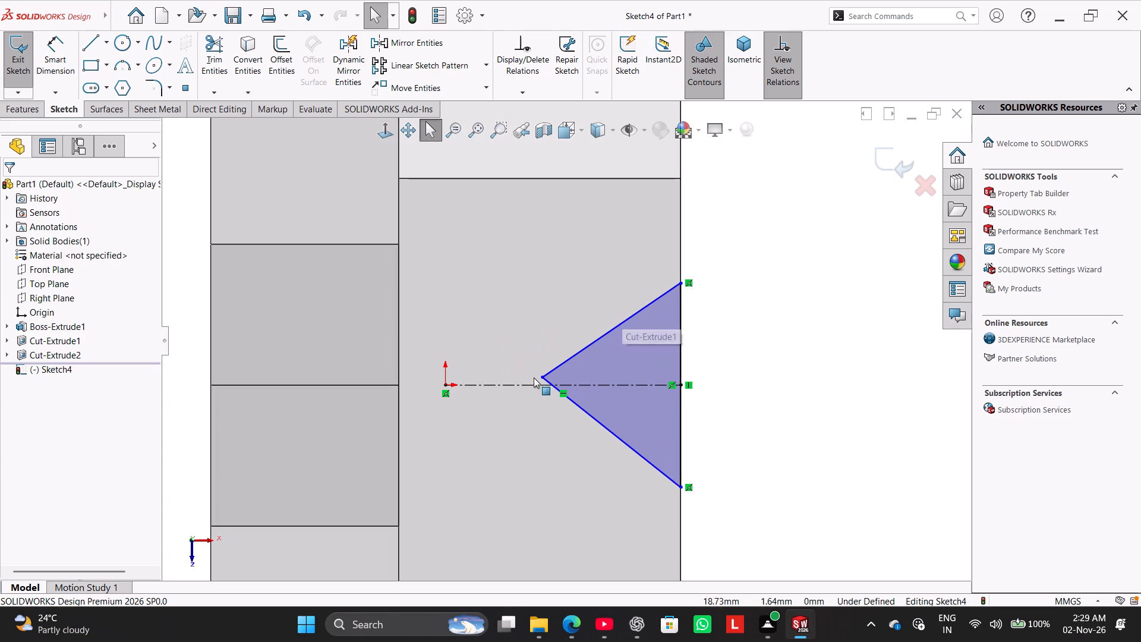
ctrl+click(543, 377)
ctrl+click(544, 383)
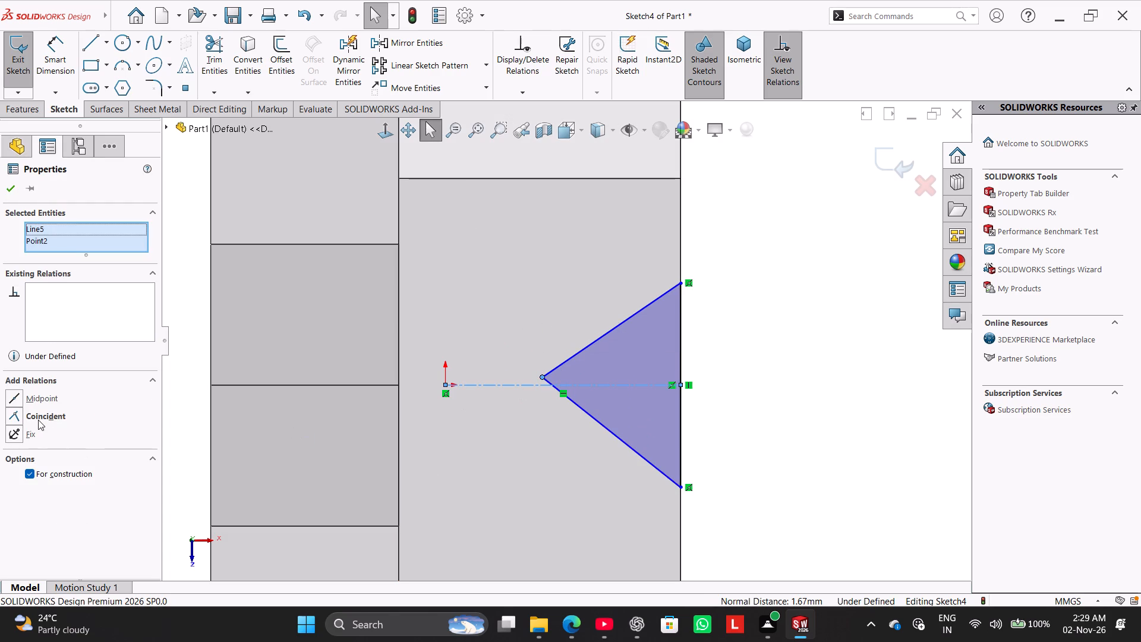
click(38, 420)
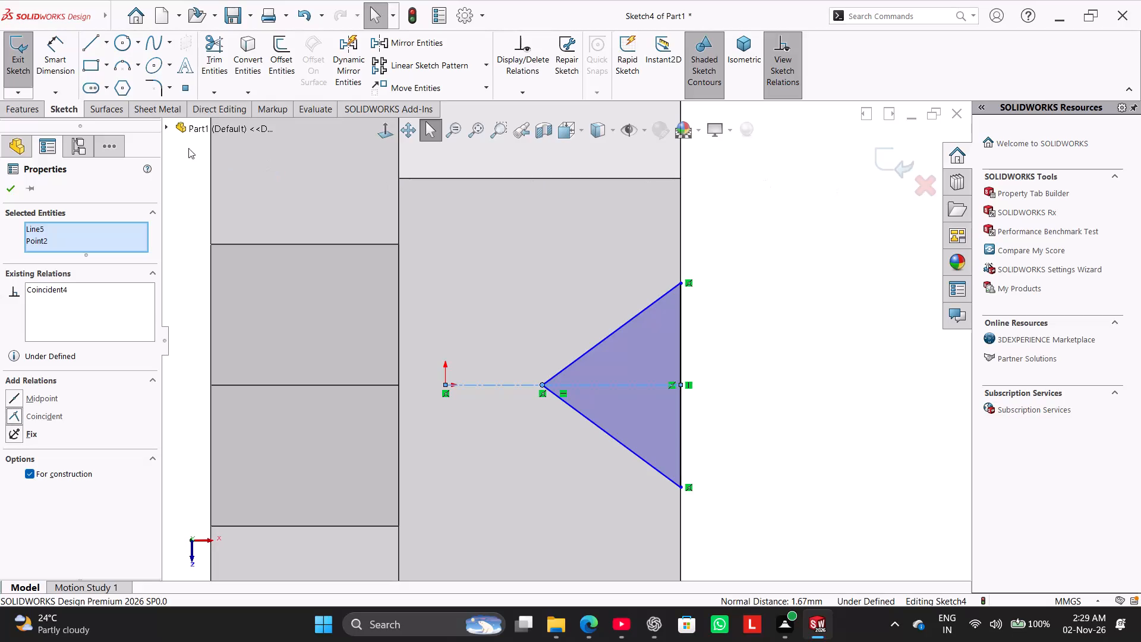
Dimension the triangle's depth from its base line to its apex and set it to 18 mm.
drag(55, 45, 61, 52)
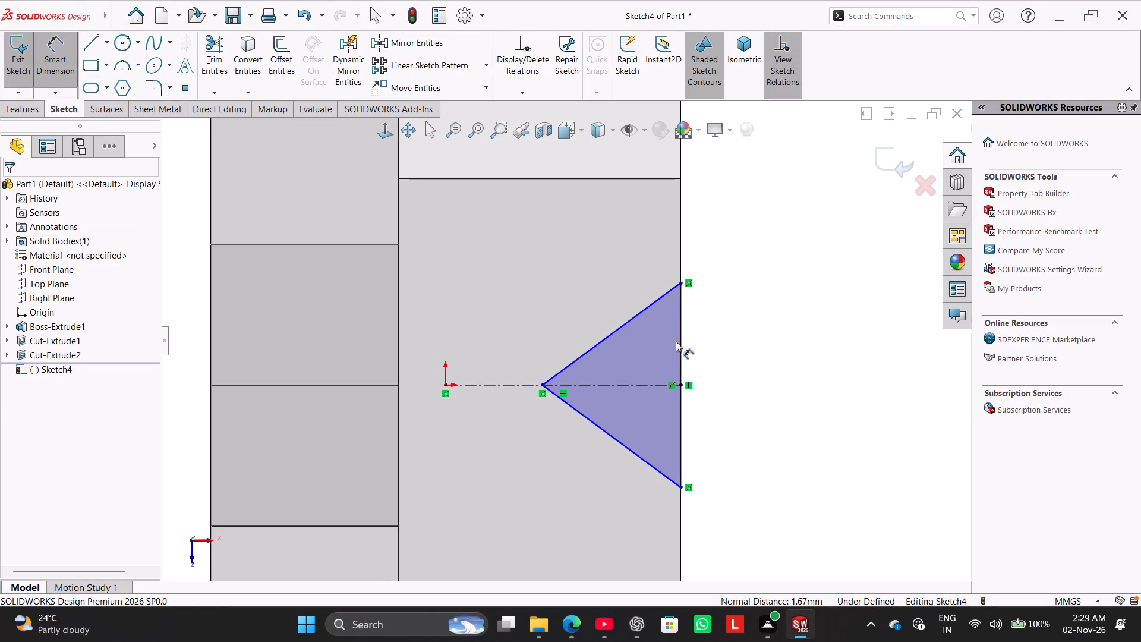
click(682, 435)
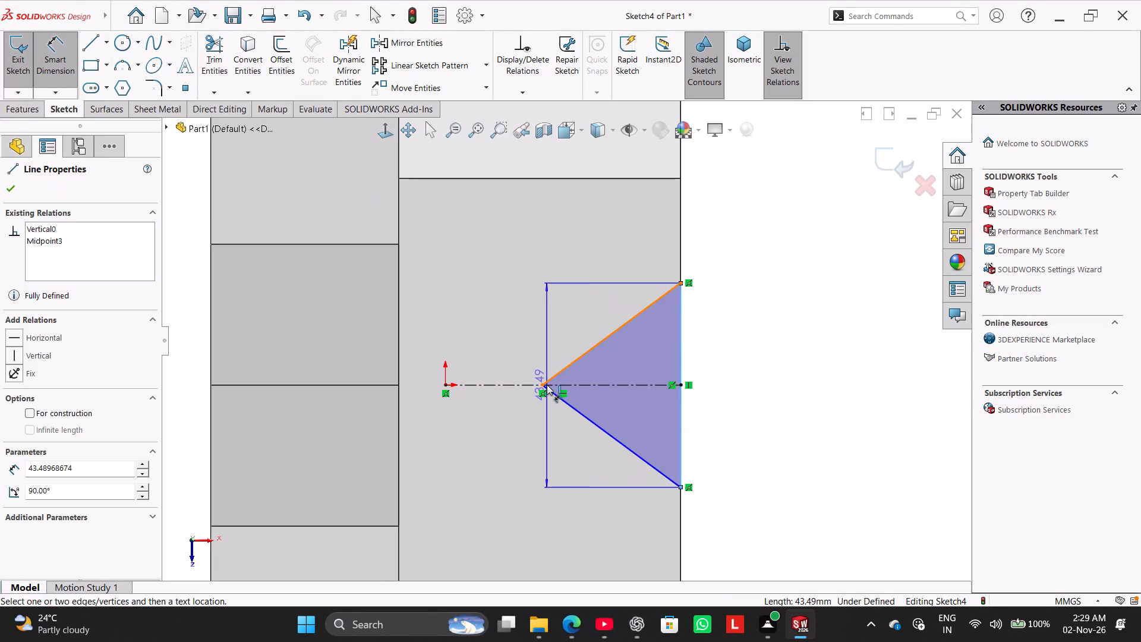
click(542, 385)
click(592, 511)
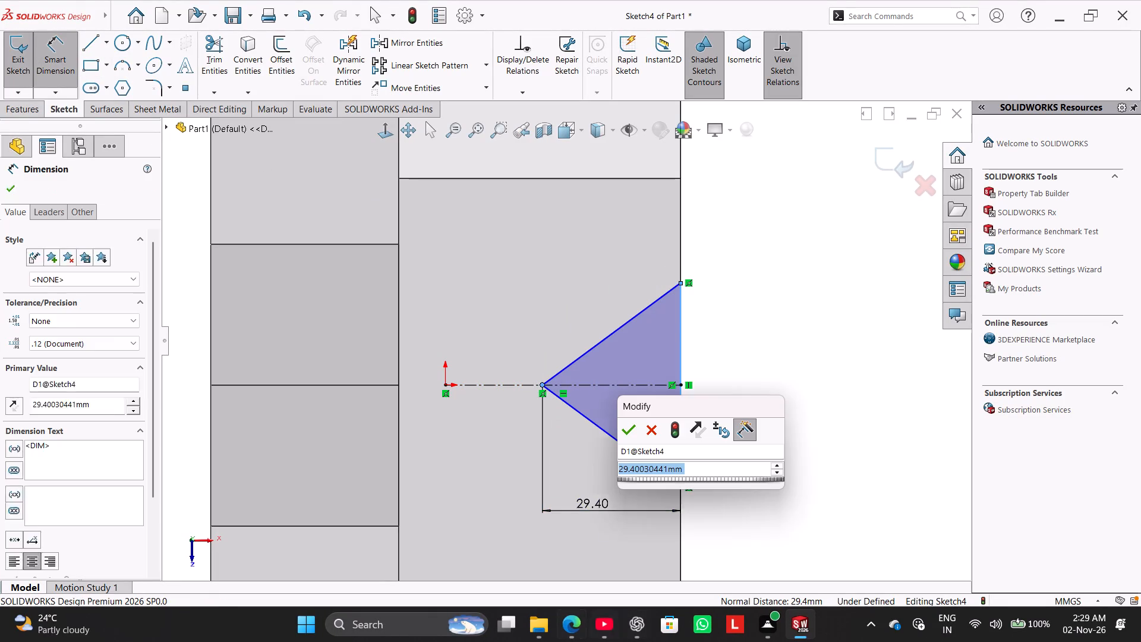
text(18)
key(Return)
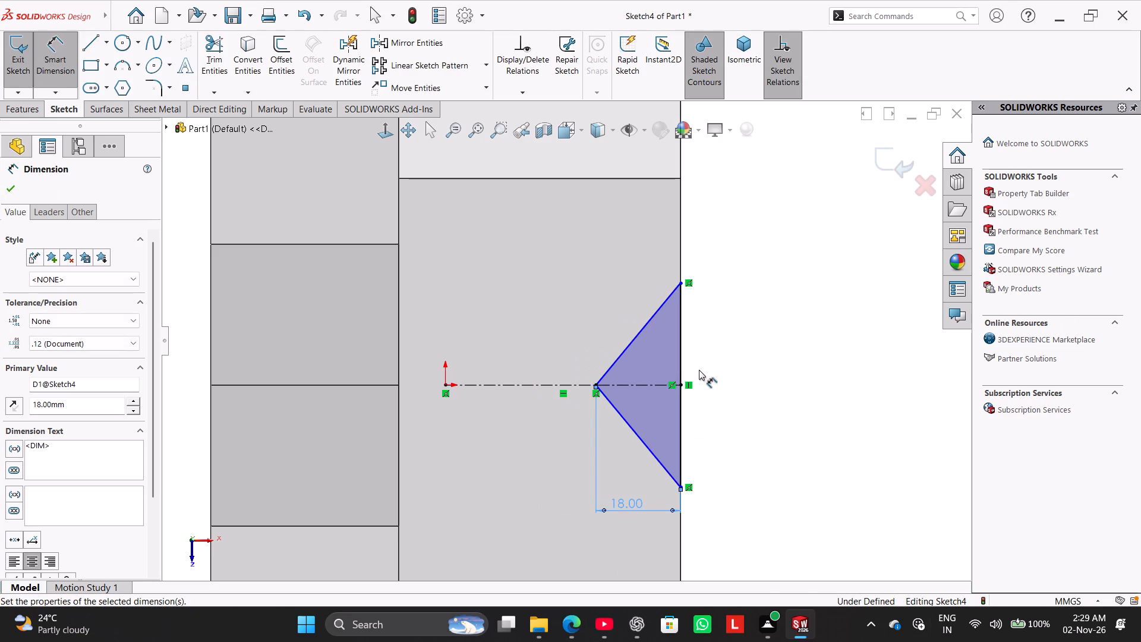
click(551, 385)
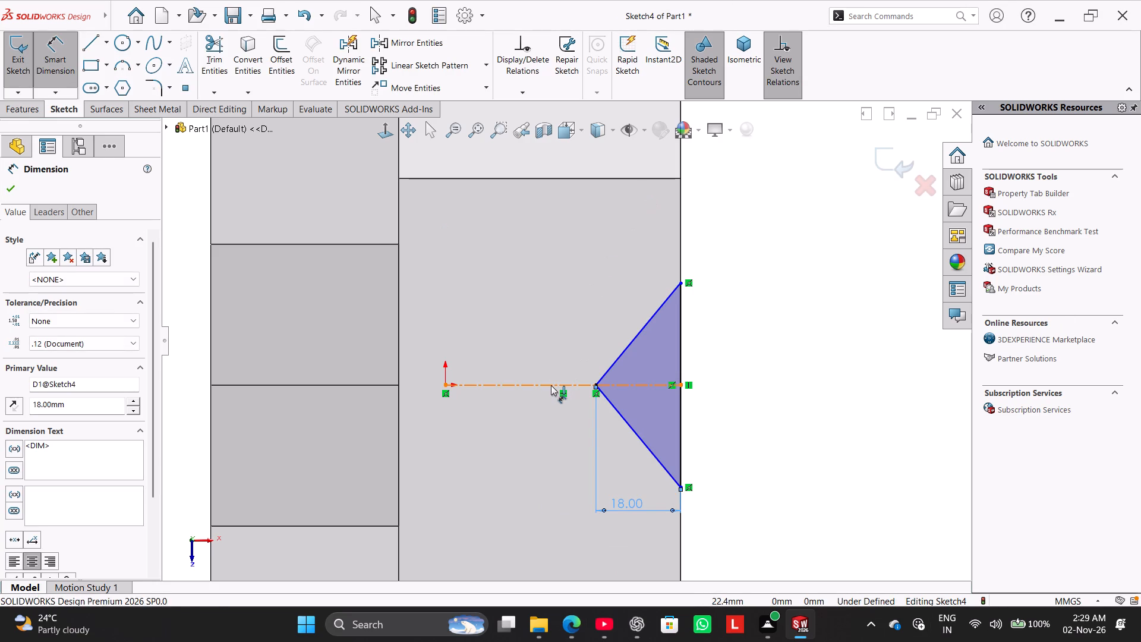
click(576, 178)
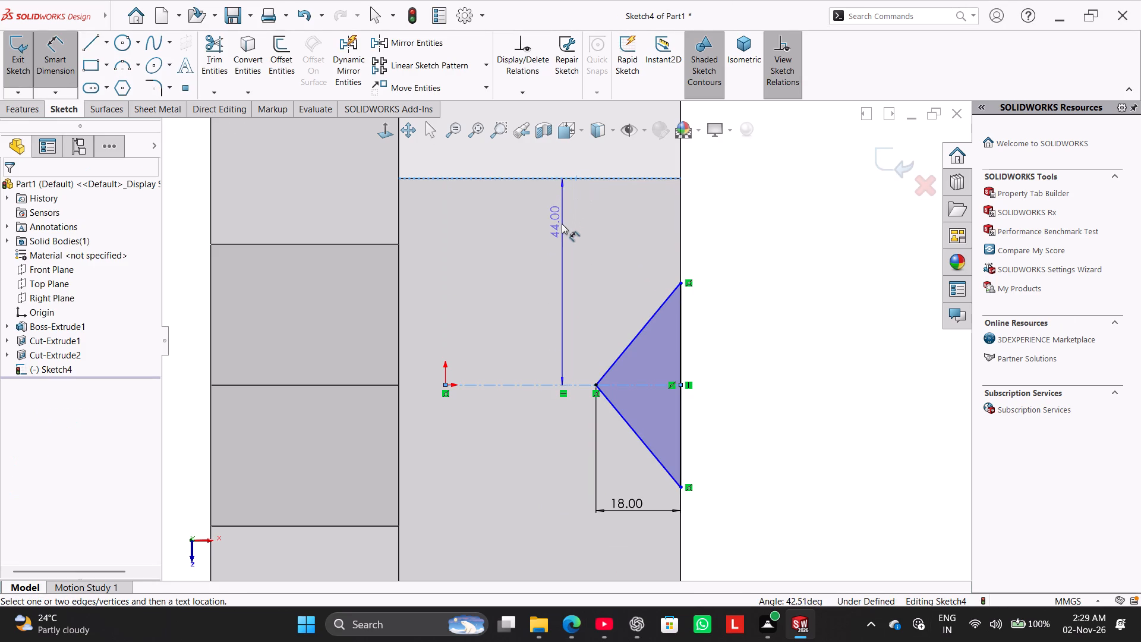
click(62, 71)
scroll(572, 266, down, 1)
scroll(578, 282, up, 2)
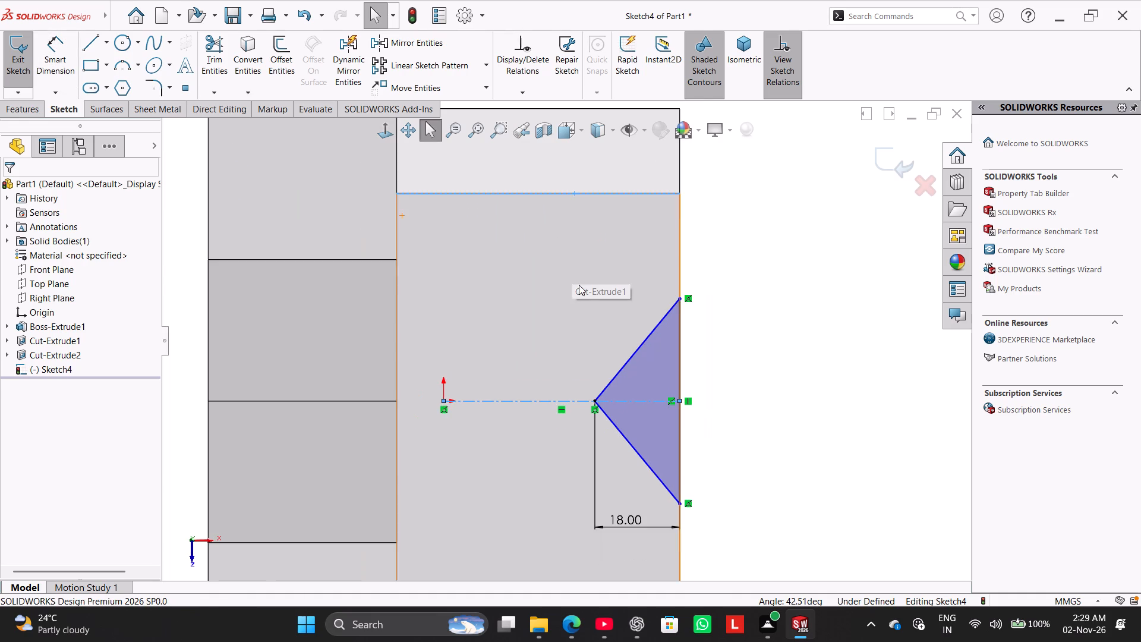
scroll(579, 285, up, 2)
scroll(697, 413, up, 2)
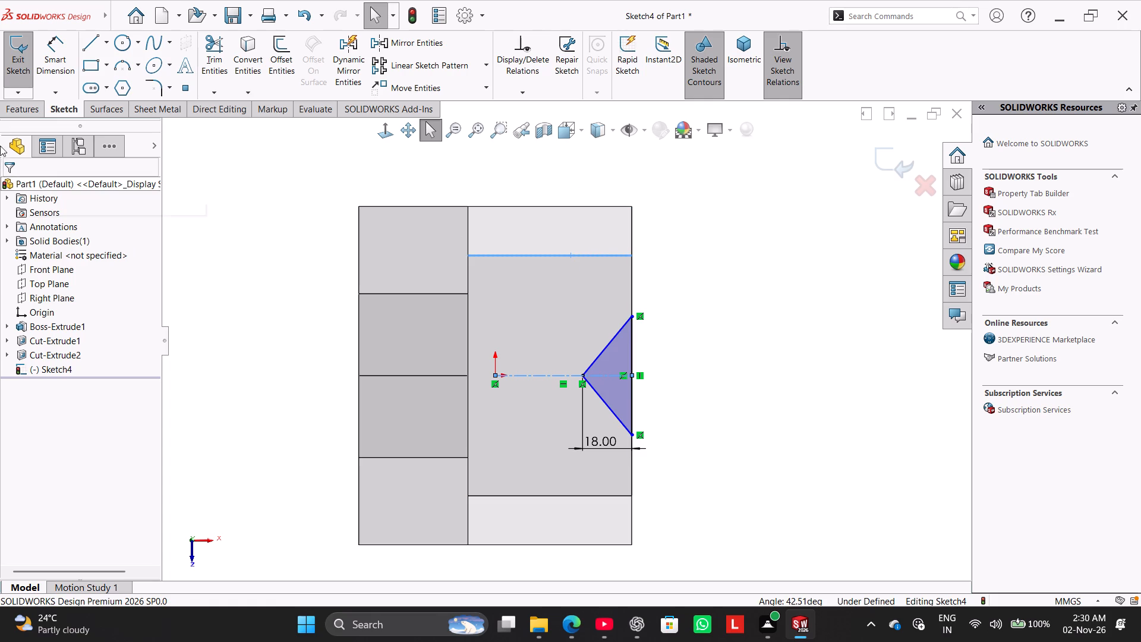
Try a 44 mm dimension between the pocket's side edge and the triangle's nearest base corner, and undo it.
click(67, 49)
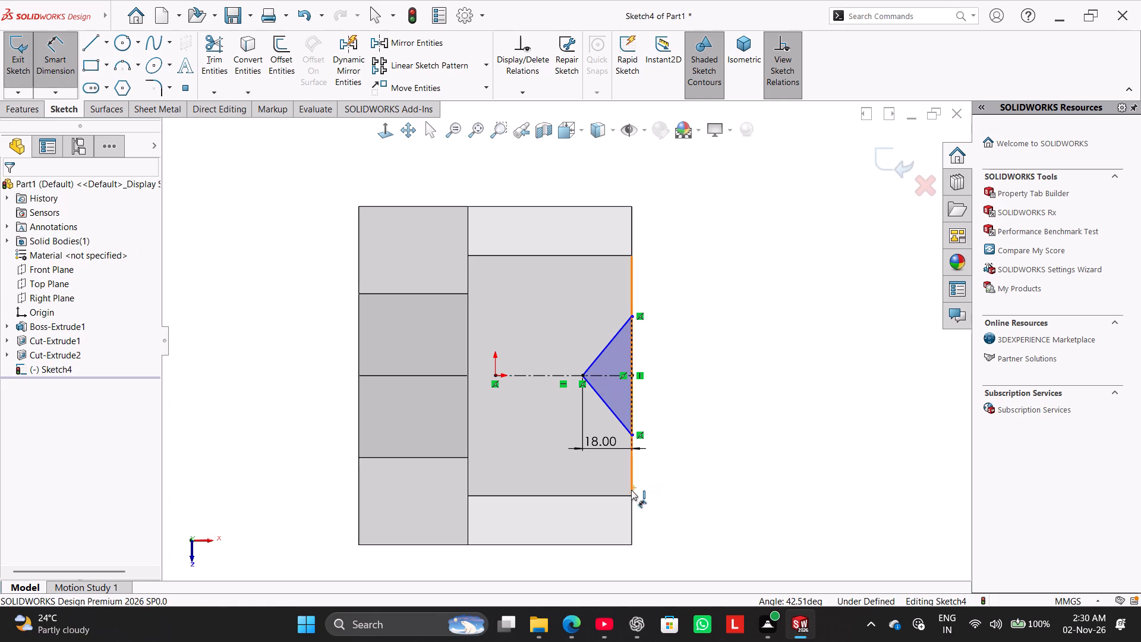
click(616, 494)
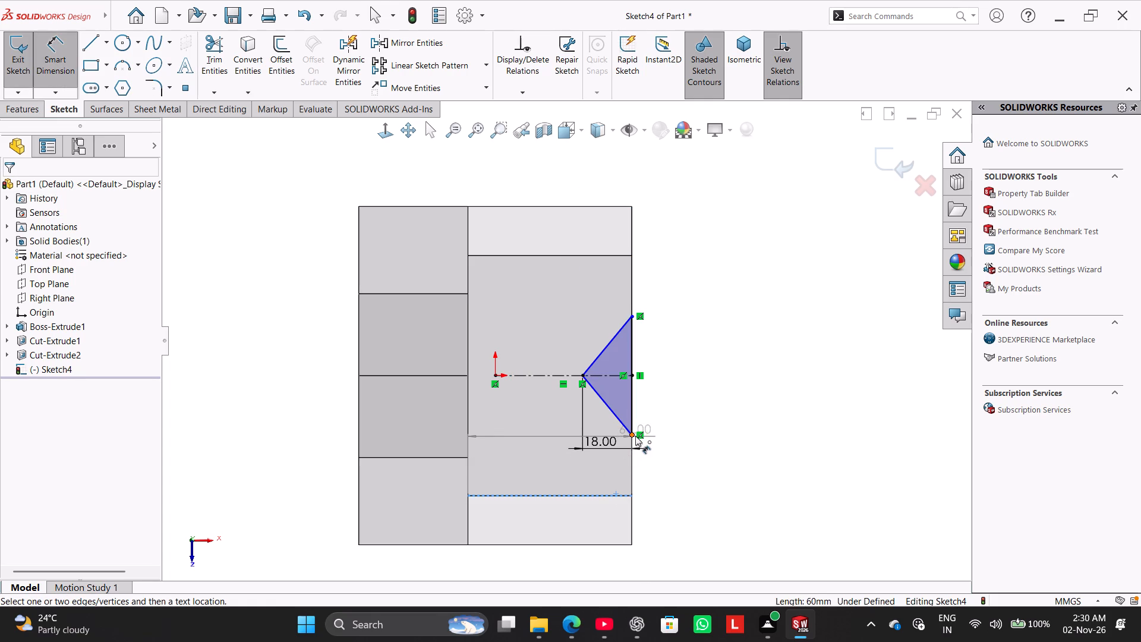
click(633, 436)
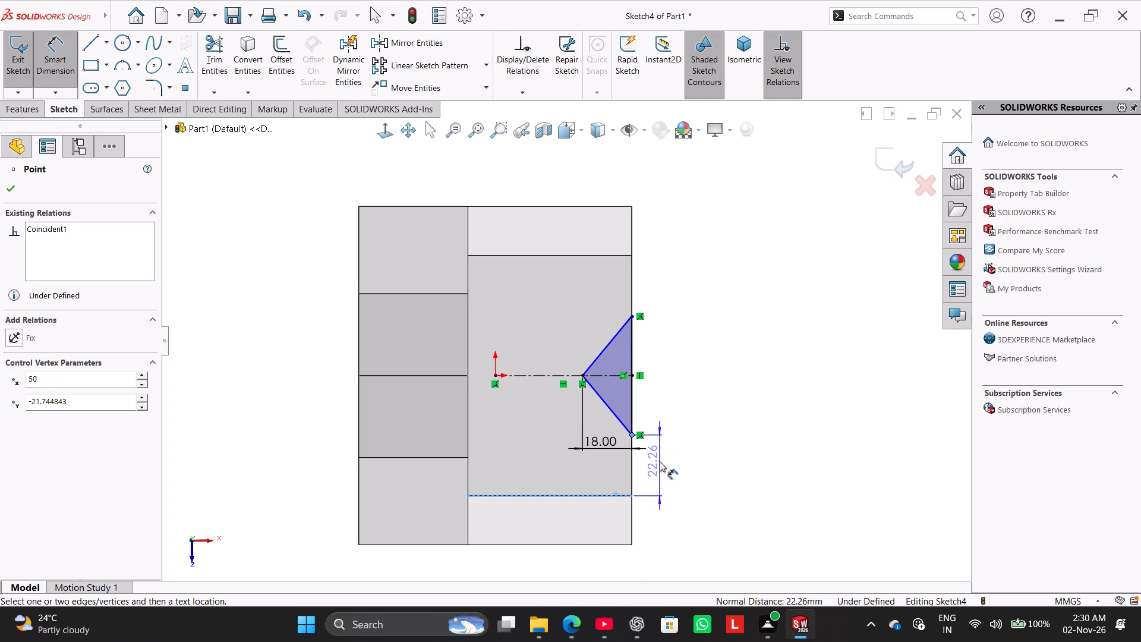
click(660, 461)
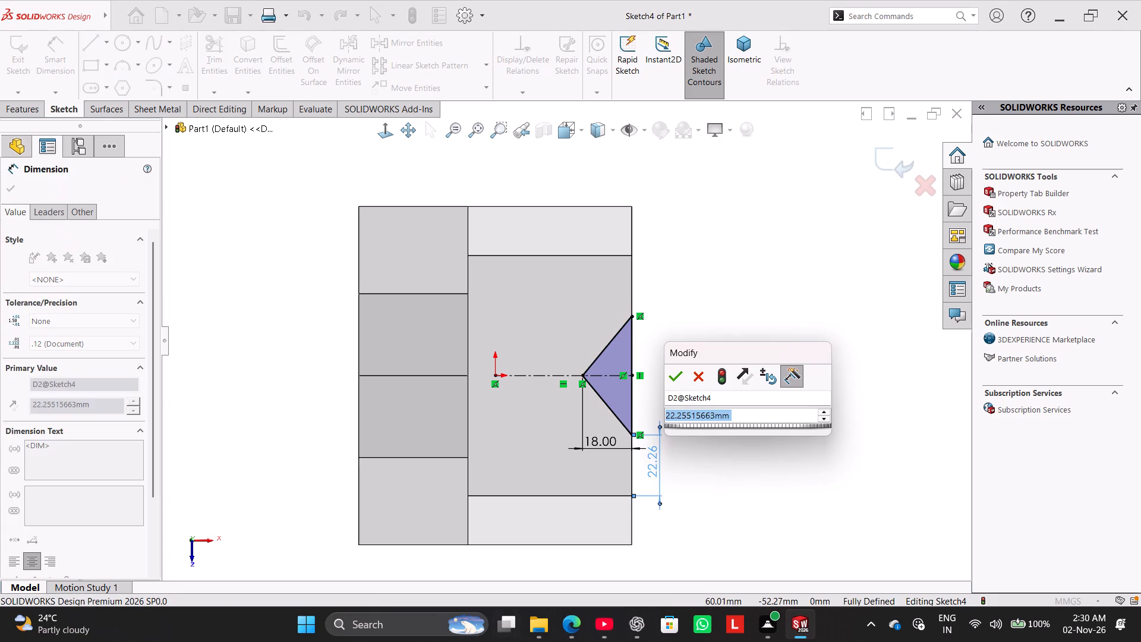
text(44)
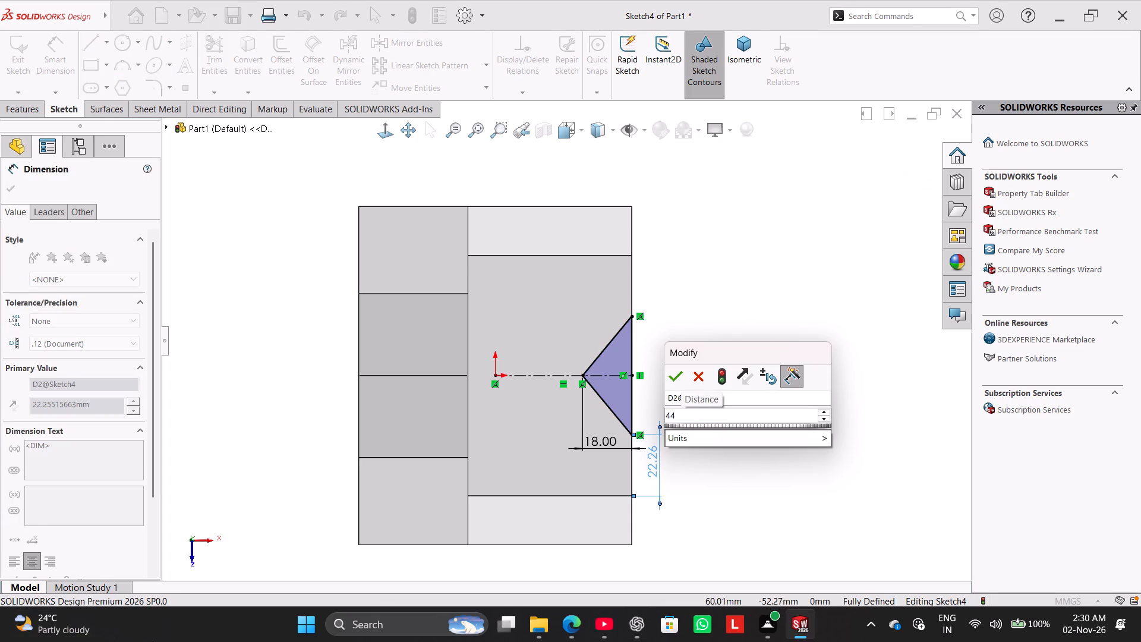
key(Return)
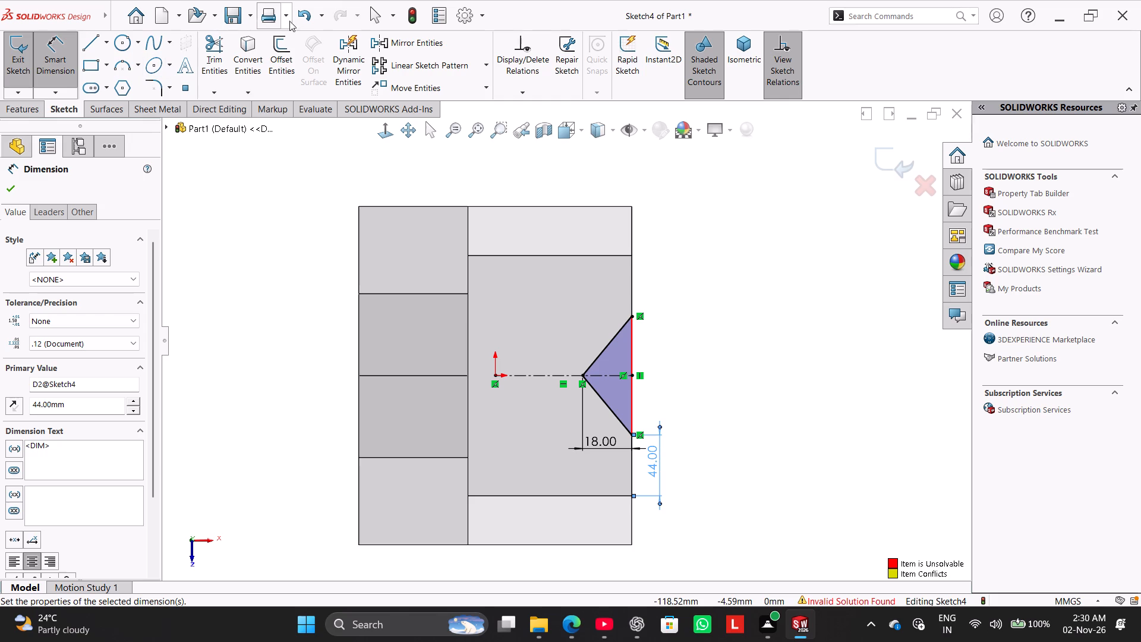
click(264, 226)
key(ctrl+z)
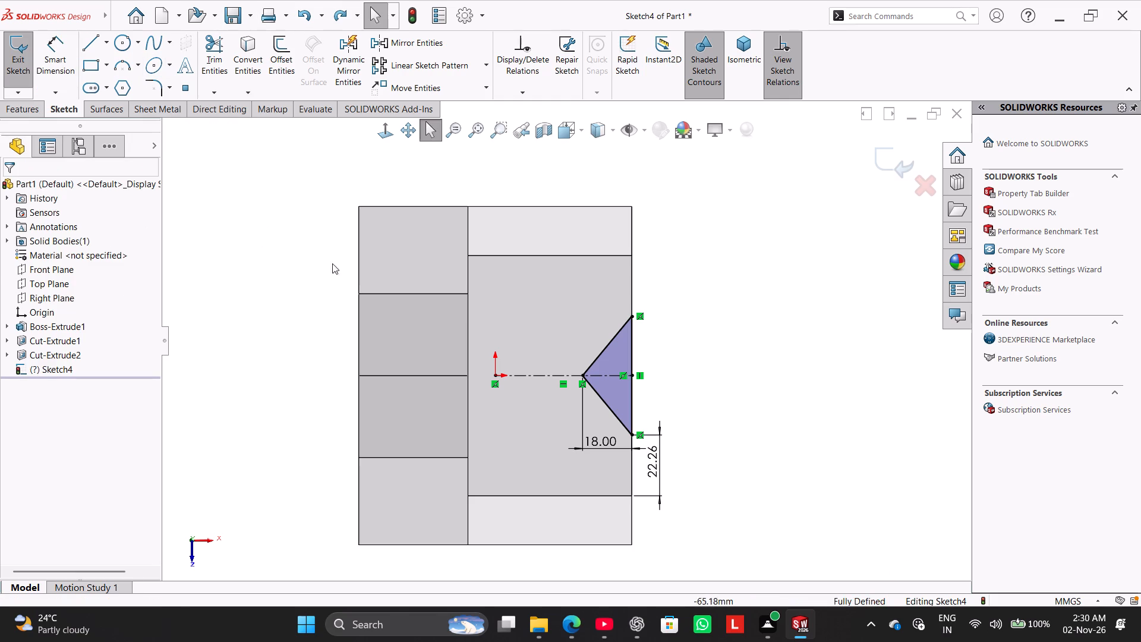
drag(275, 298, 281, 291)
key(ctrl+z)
Dimension the triangle's base line on the front edge and set its length to 36 mm.
click(52, 73)
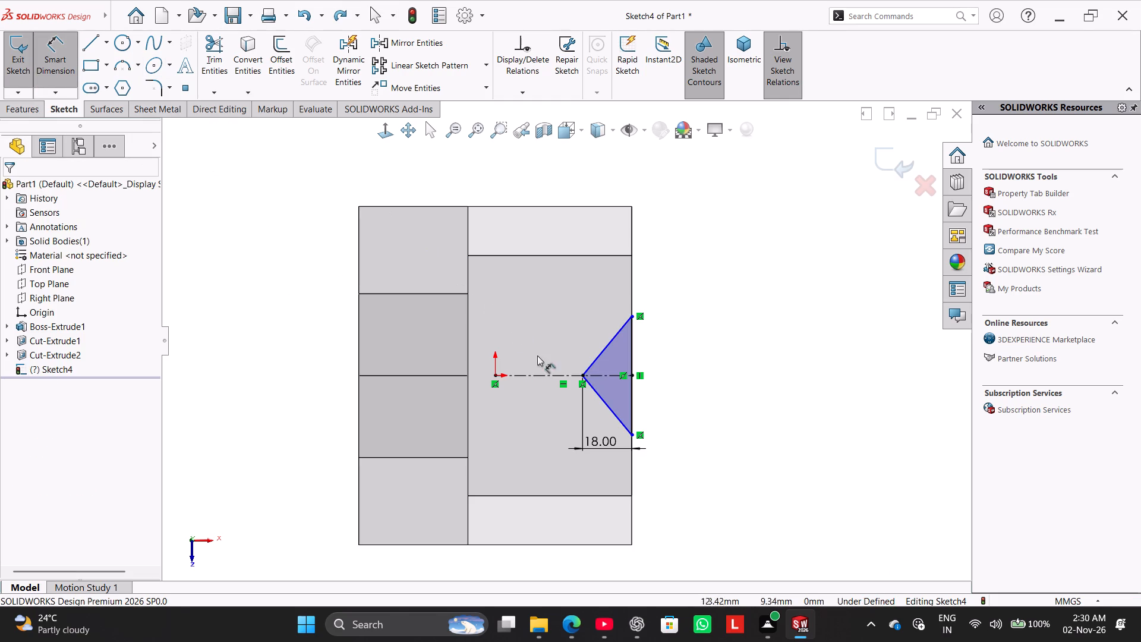
click(634, 348)
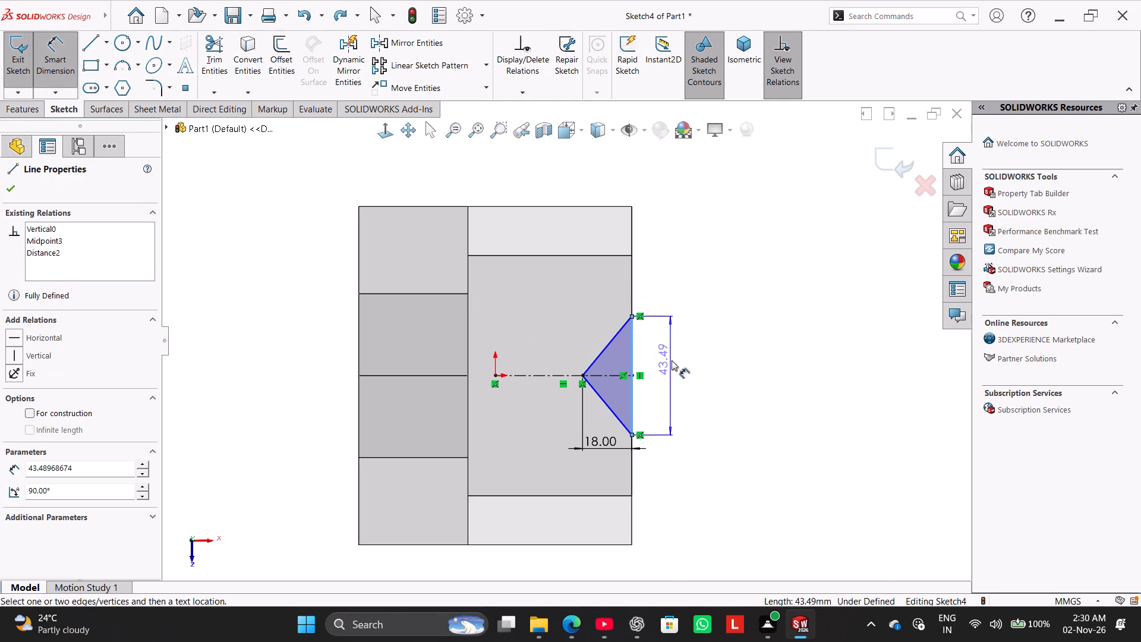
click(672, 360)
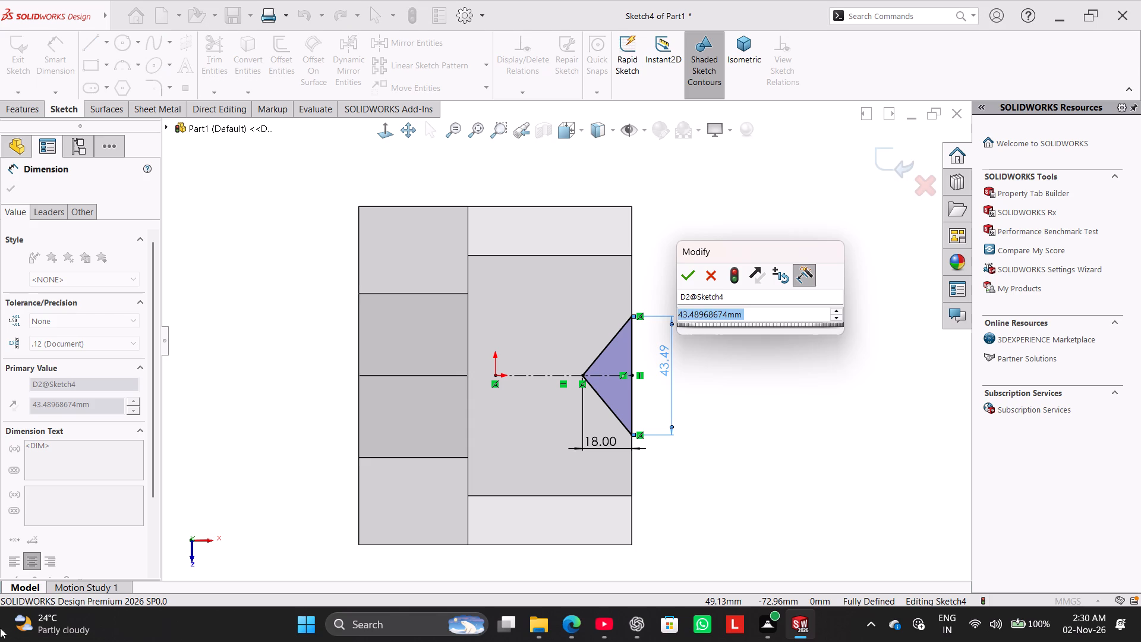
key(3)
key(6)
key(Return)
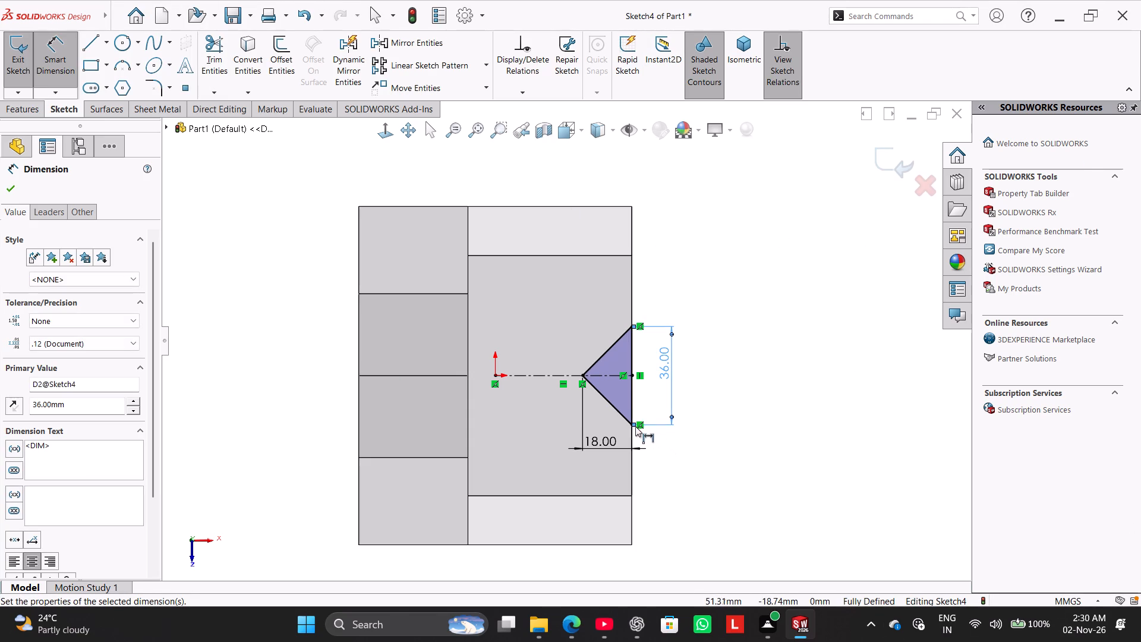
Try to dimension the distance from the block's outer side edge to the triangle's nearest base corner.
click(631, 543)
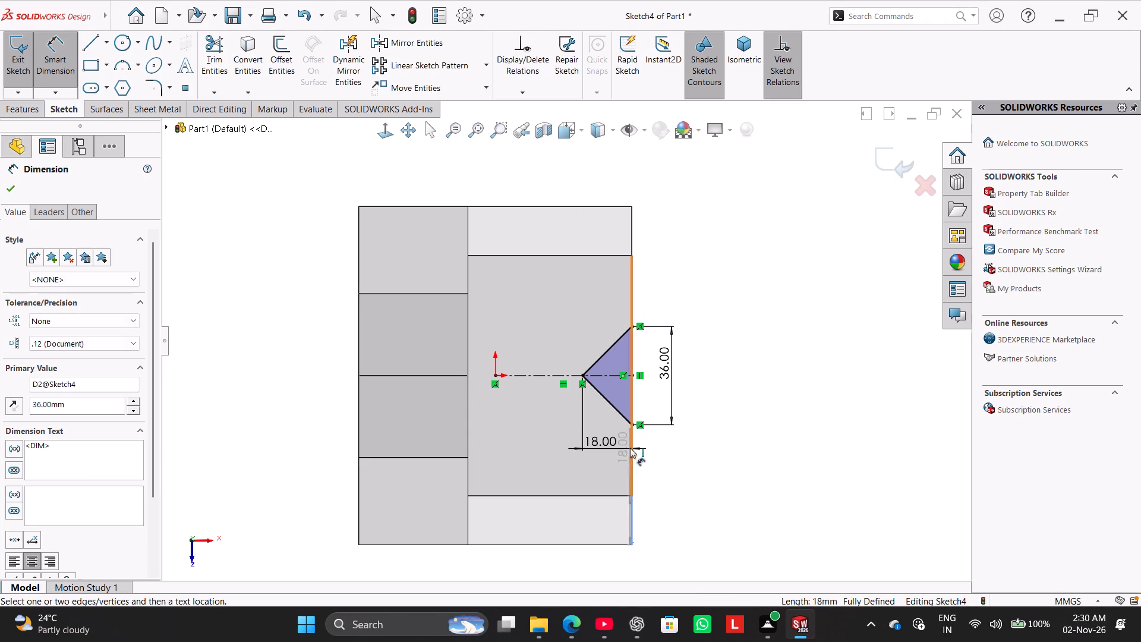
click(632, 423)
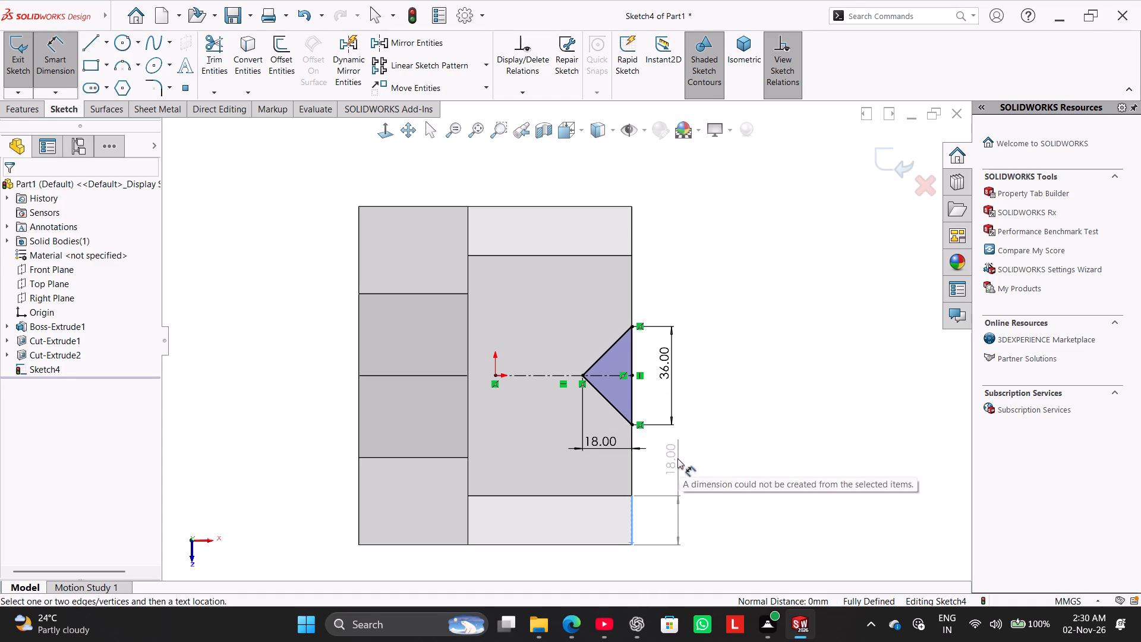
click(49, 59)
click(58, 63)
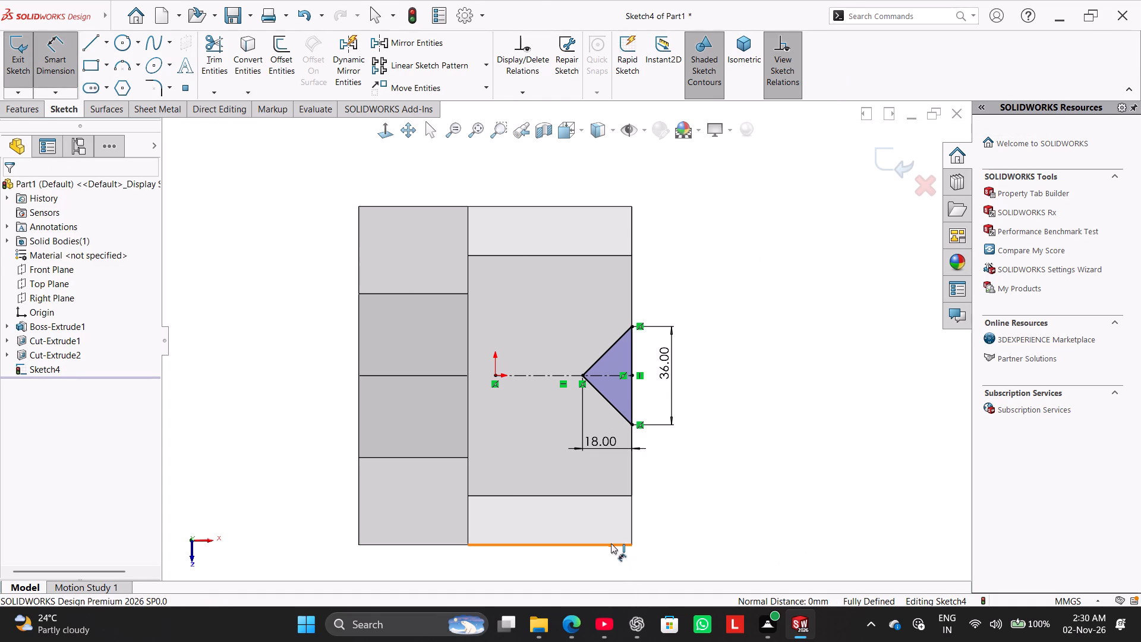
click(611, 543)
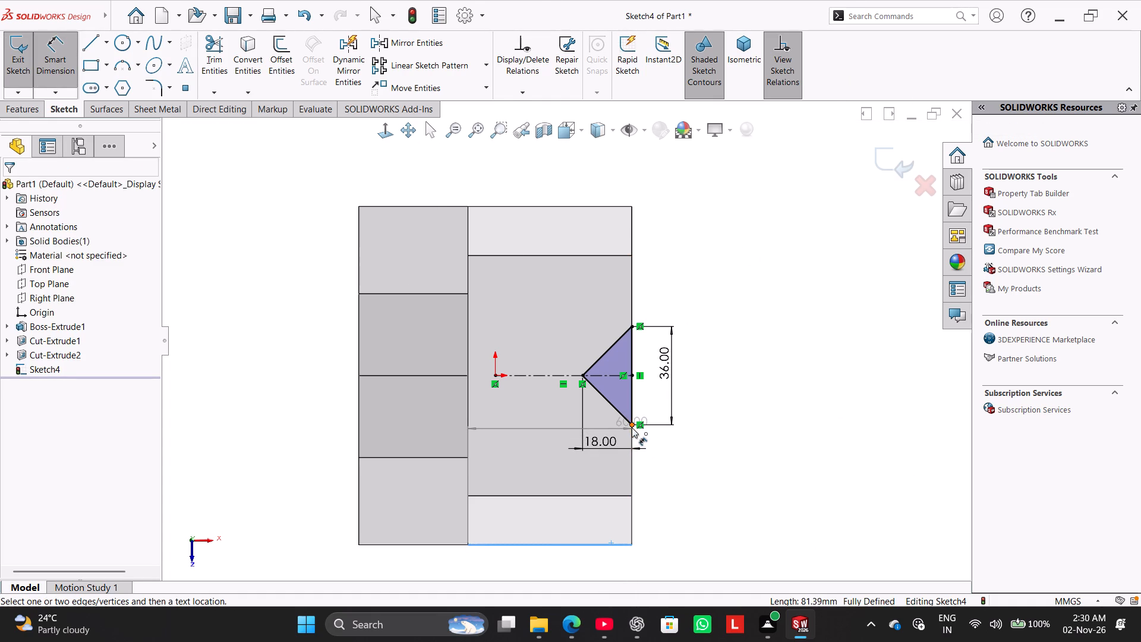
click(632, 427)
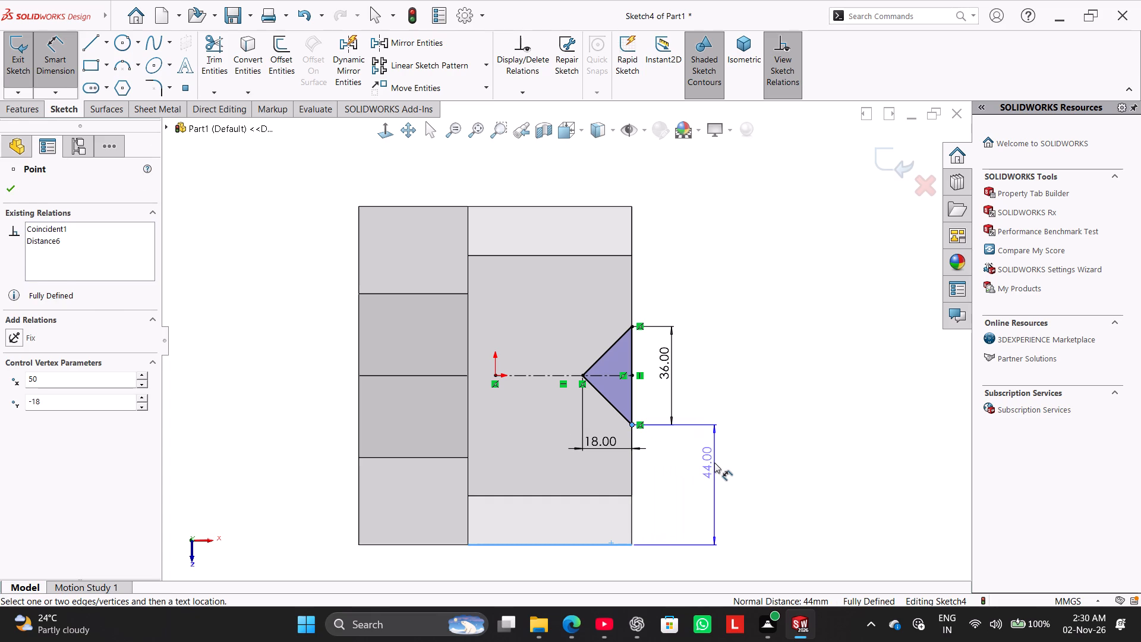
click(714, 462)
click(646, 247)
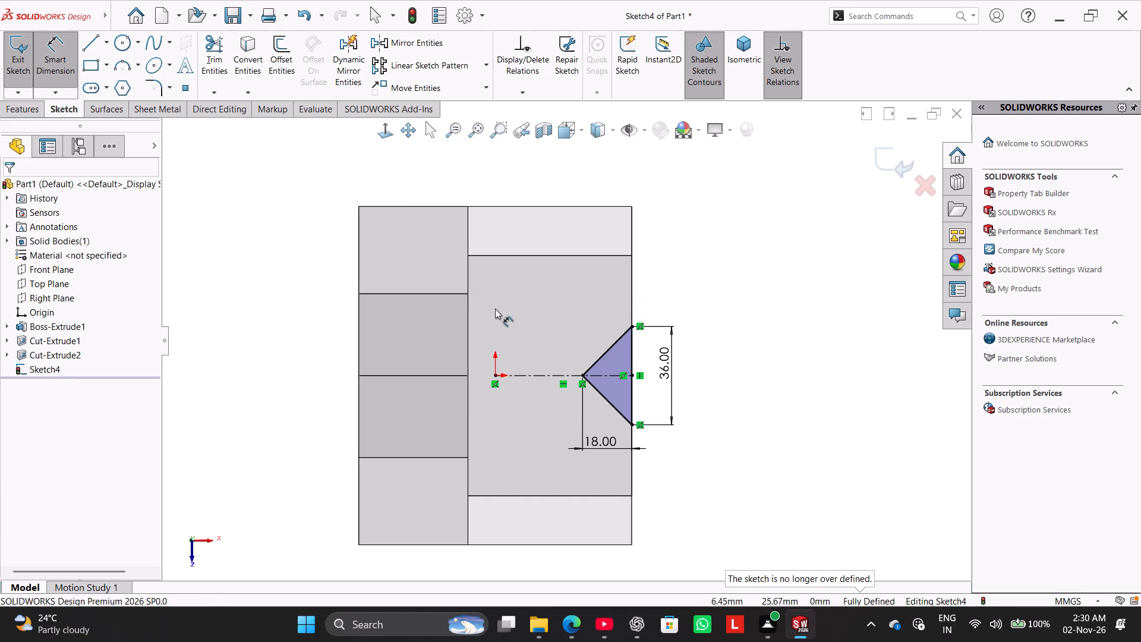
Cut-extrude the triangle sketch from the pocket floor with the Up To Next end condition.
click(32, 107)
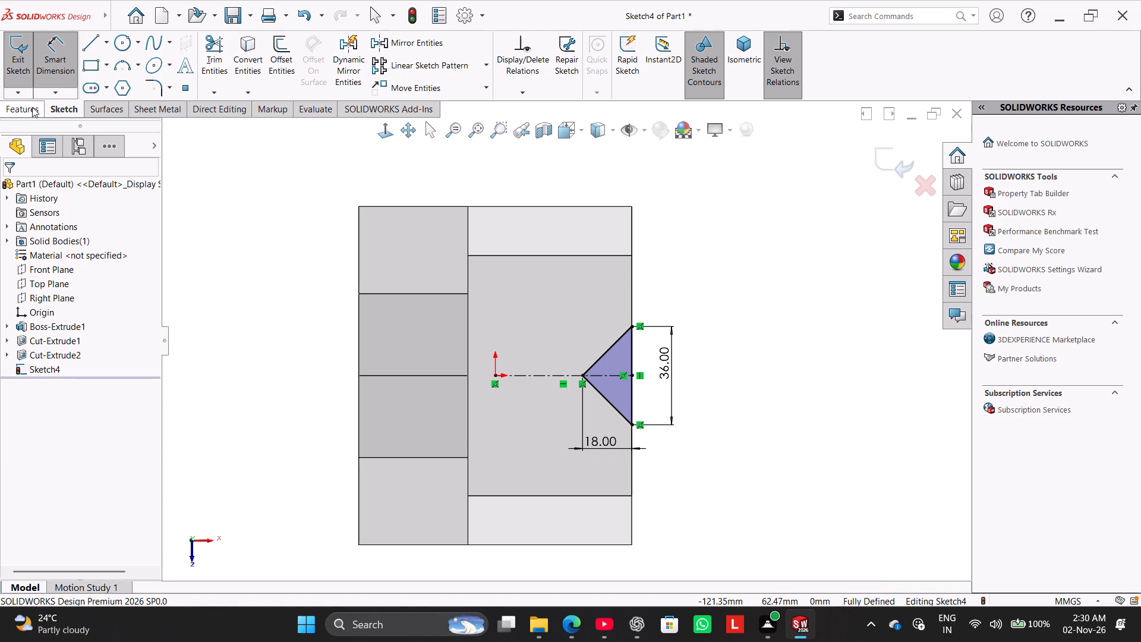
click(208, 66)
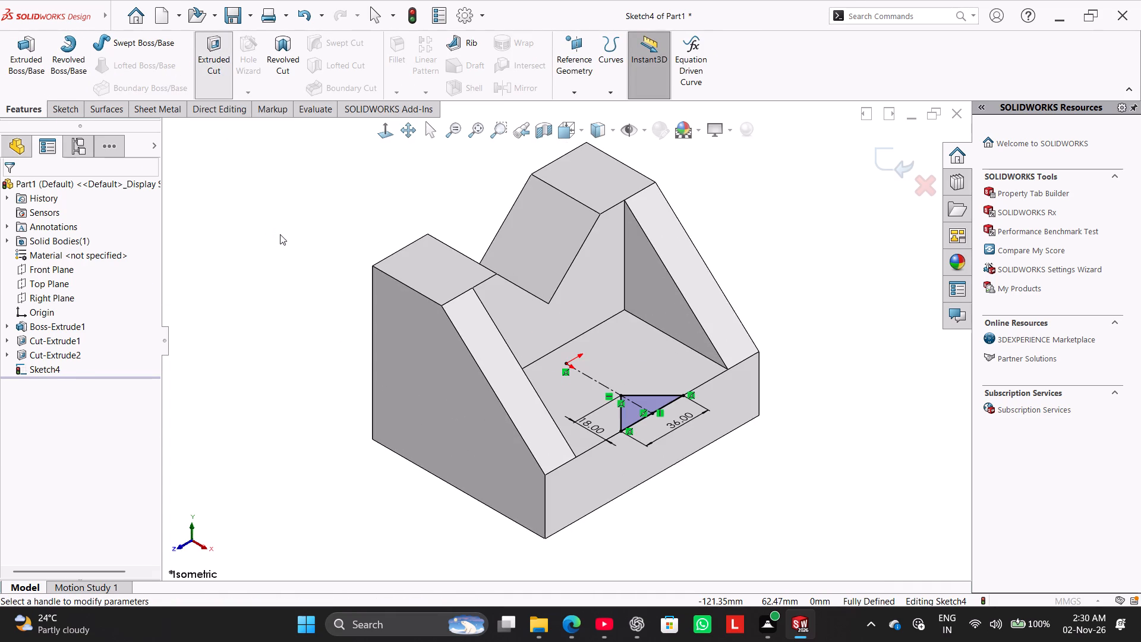
click(77, 268)
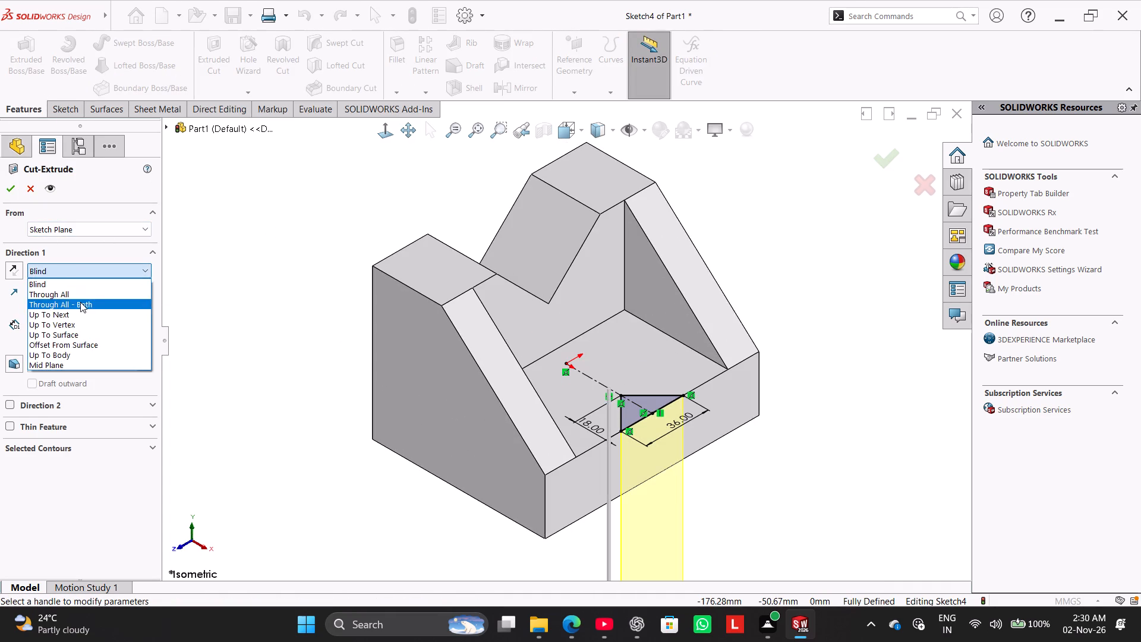
click(80, 311)
click(4, 188)
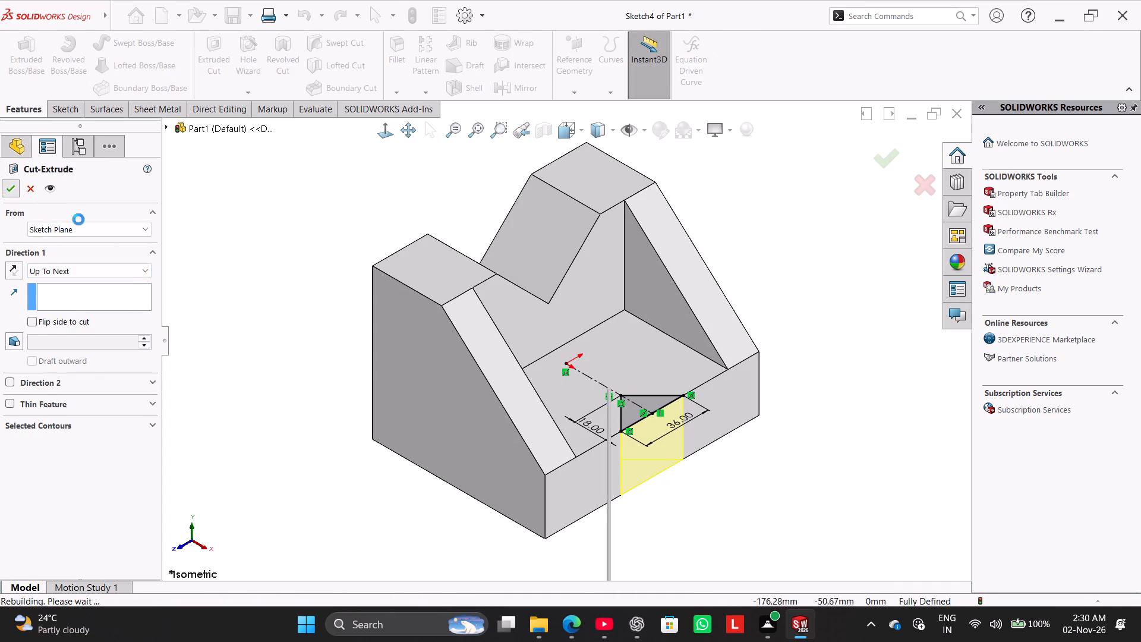
click(270, 307)
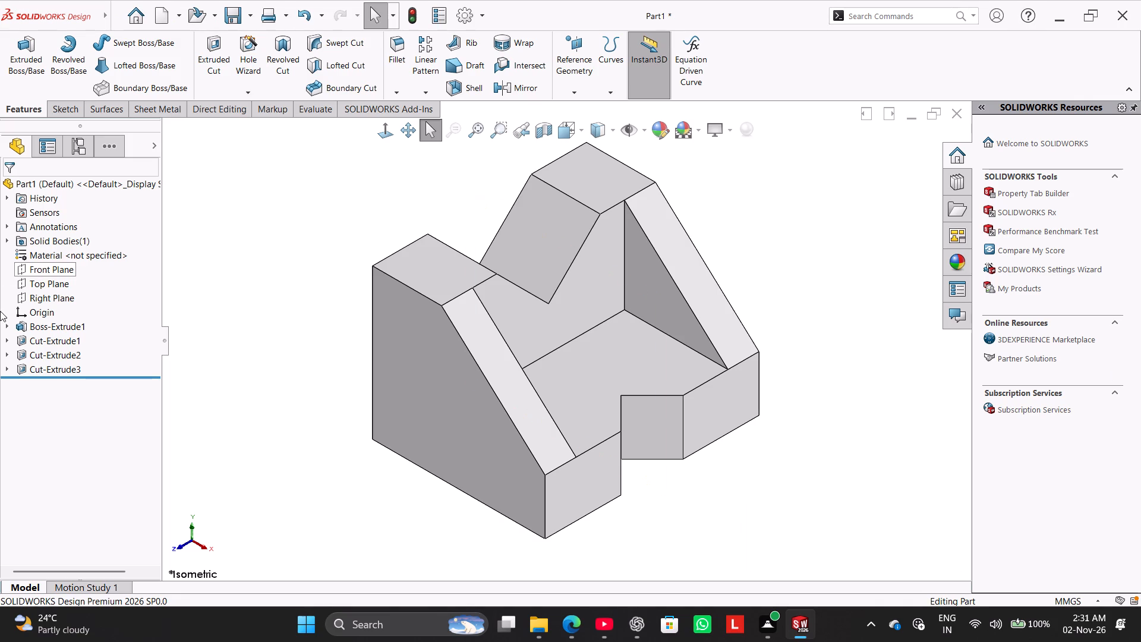
Set the overall height in the base block's profile sketch to 84 mm and return to the isometric part view.
right_click(73, 331)
click(106, 299)
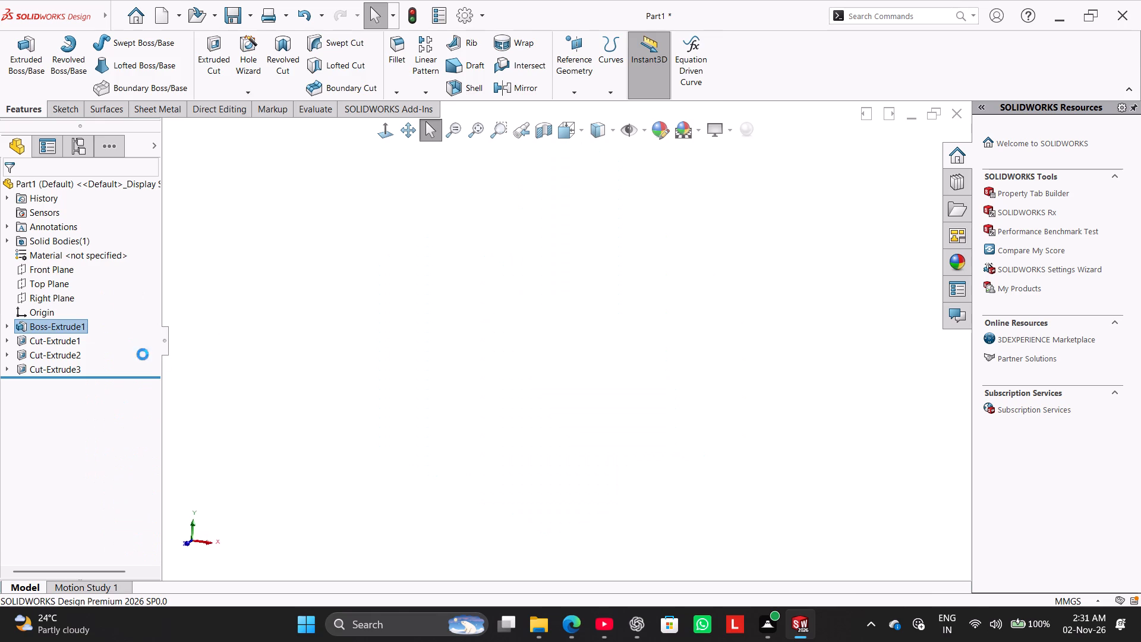
click(253, 399)
click(253, 399)
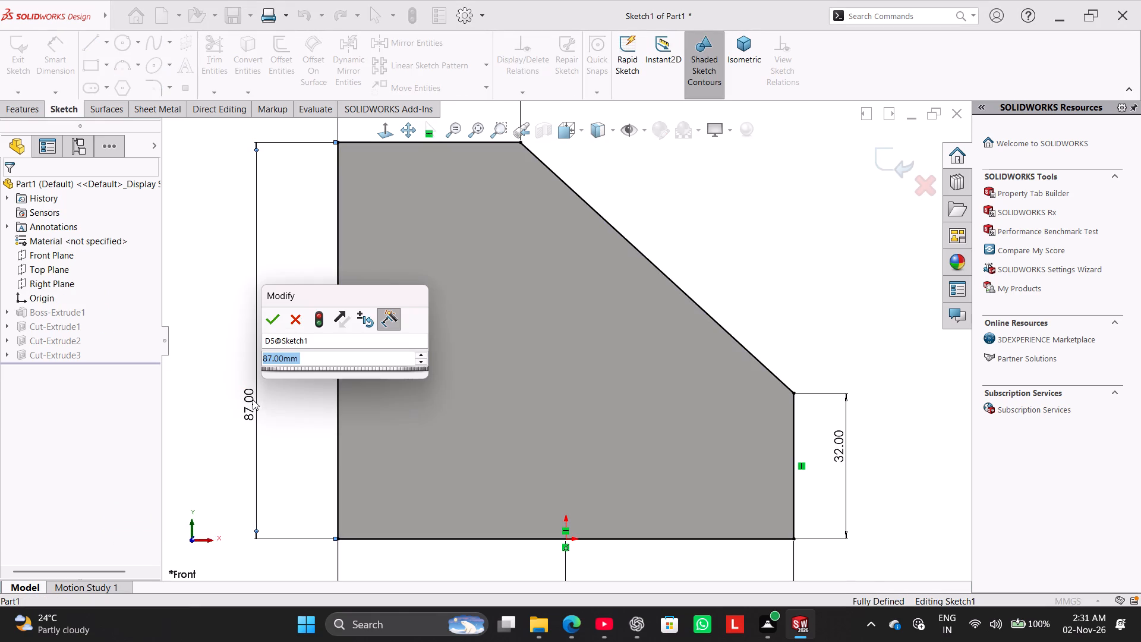
key(8)
key(4)
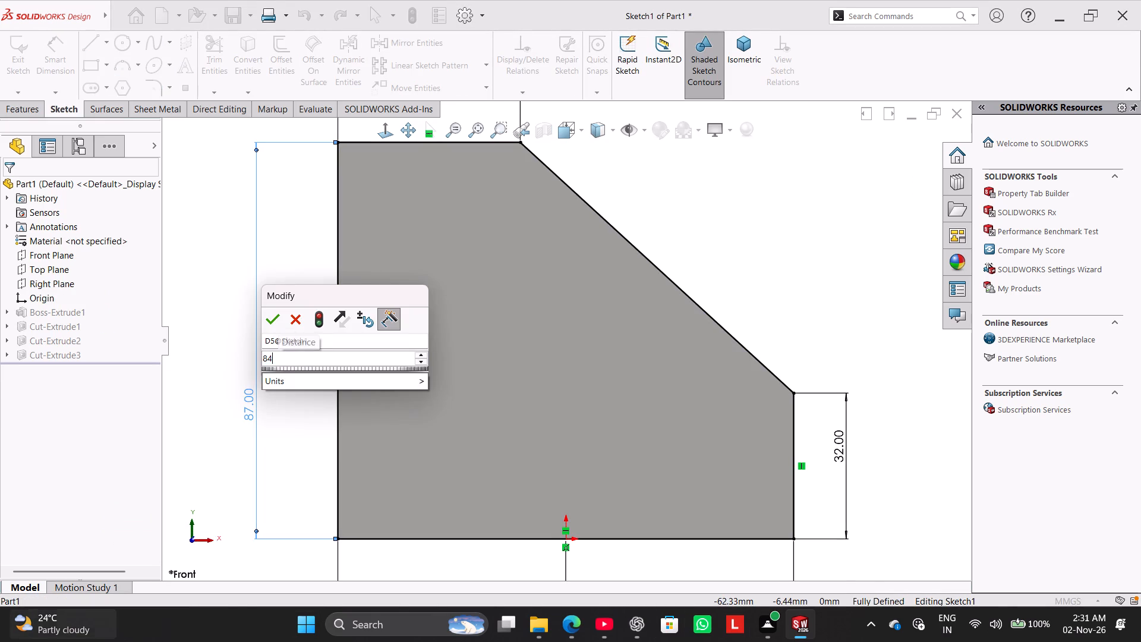
key(Return)
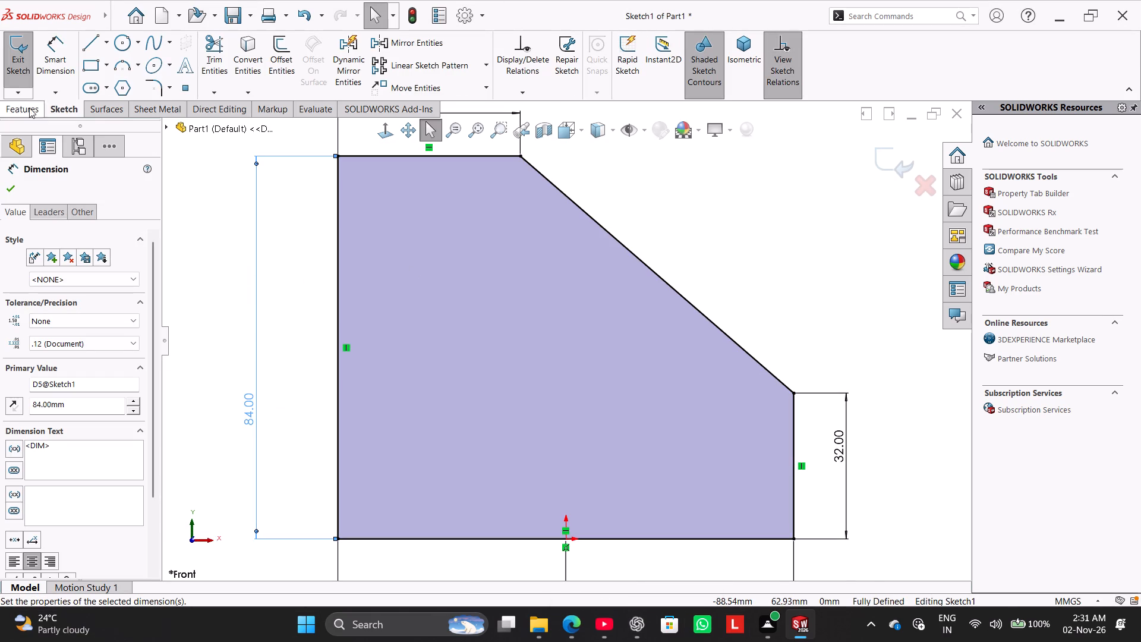
click(29, 74)
right_drag(278, 391, 393, 295)
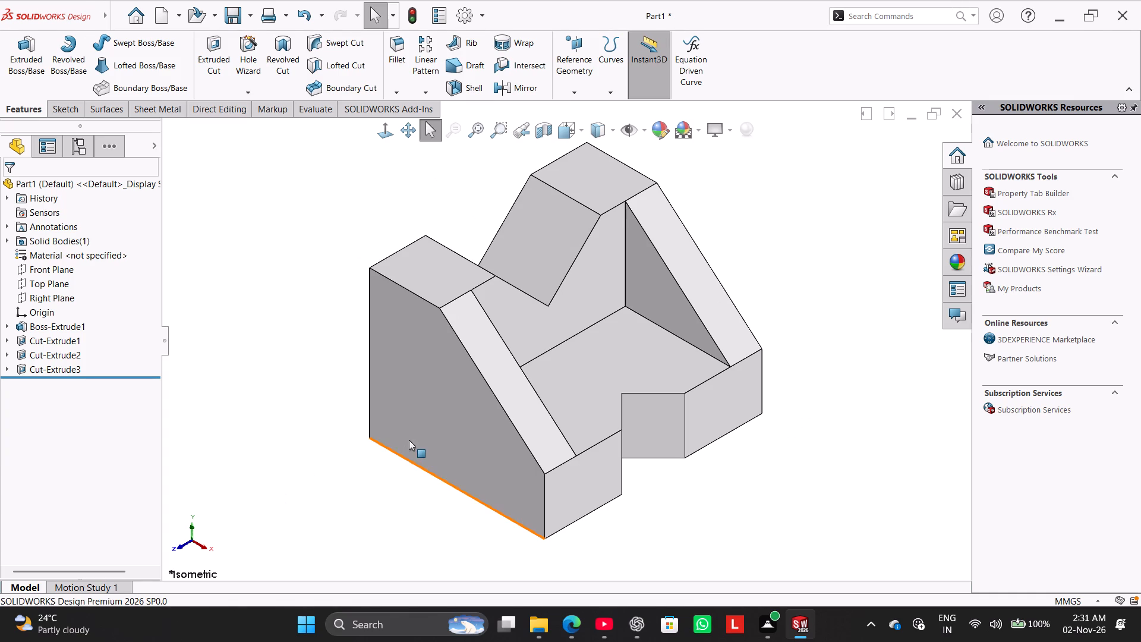
Sketch a corner rectangle about 43 mm by 11 mm on the block's outer side face, starting on its bottom edge.
click(429, 417)
click(479, 388)
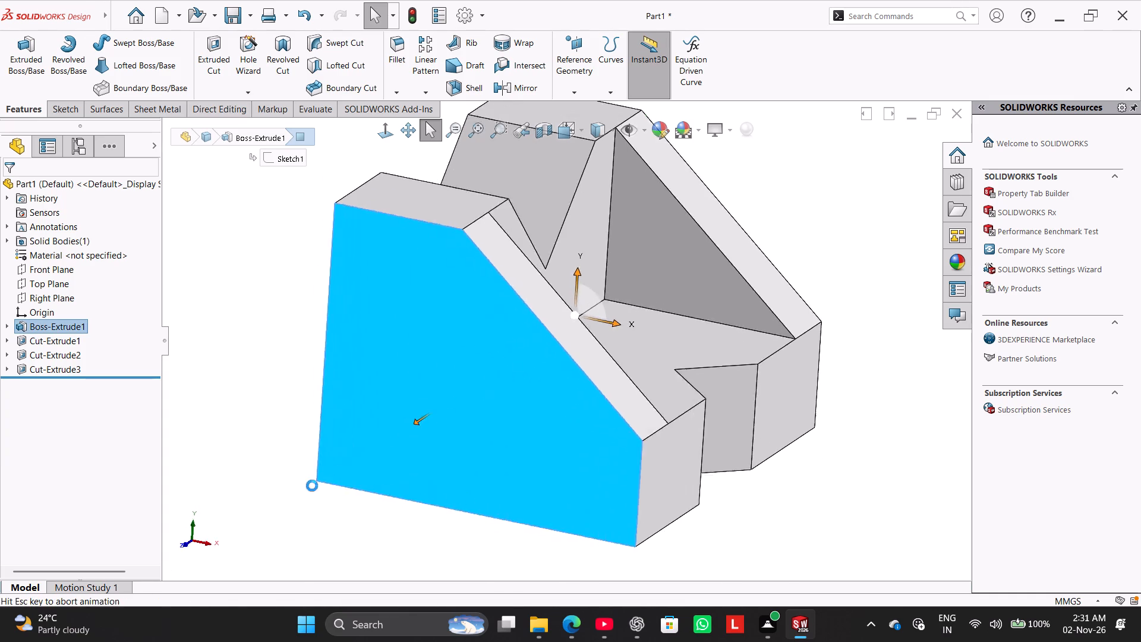
click(238, 370)
click(97, 62)
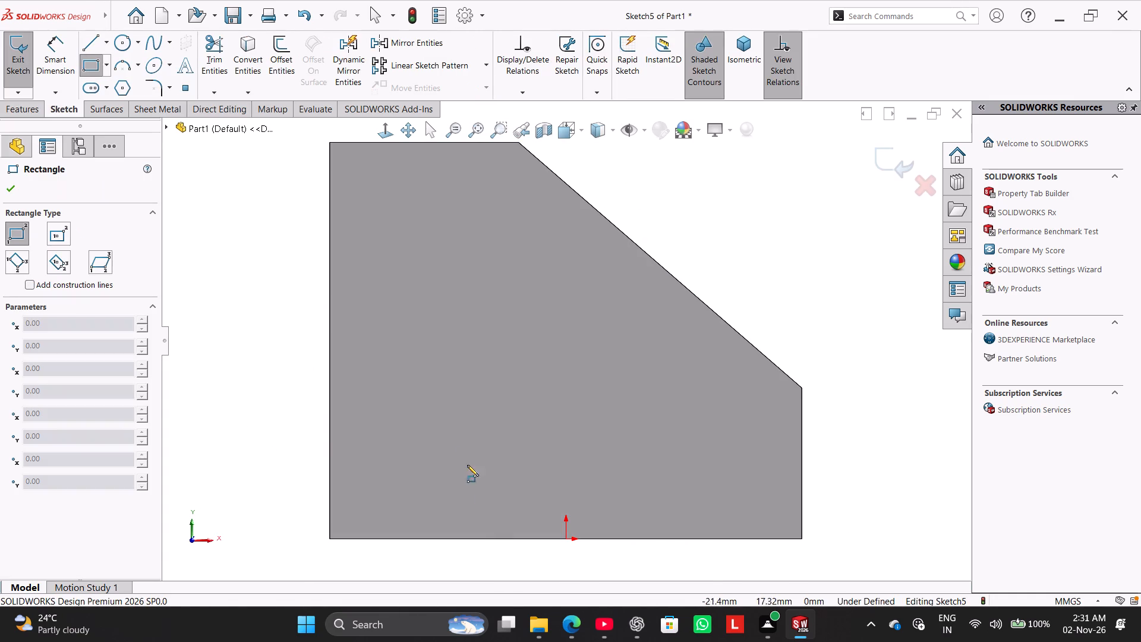
click(483, 540)
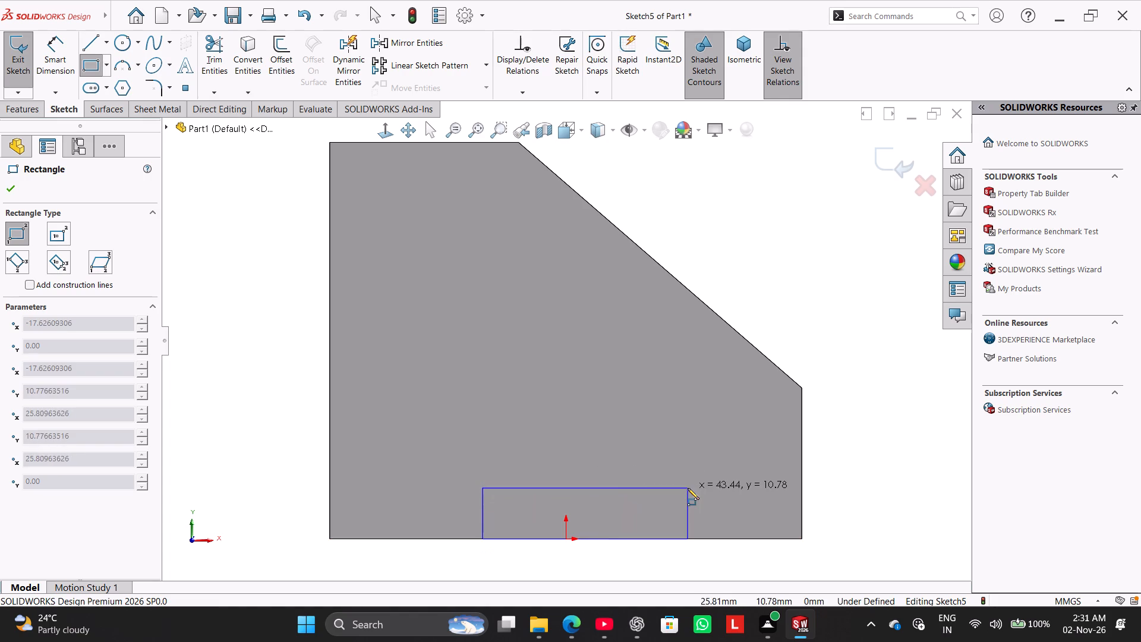
click(688, 488)
Dimension the rectangle's height and set it to 12 mm.
click(74, 51)
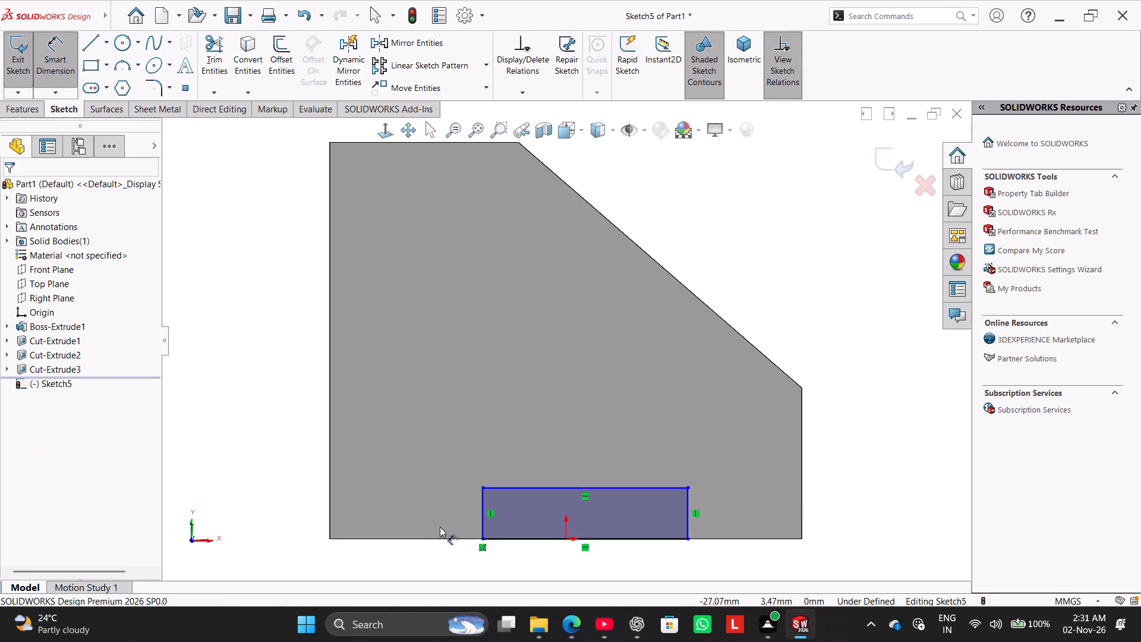
click(482, 498)
click(397, 529)
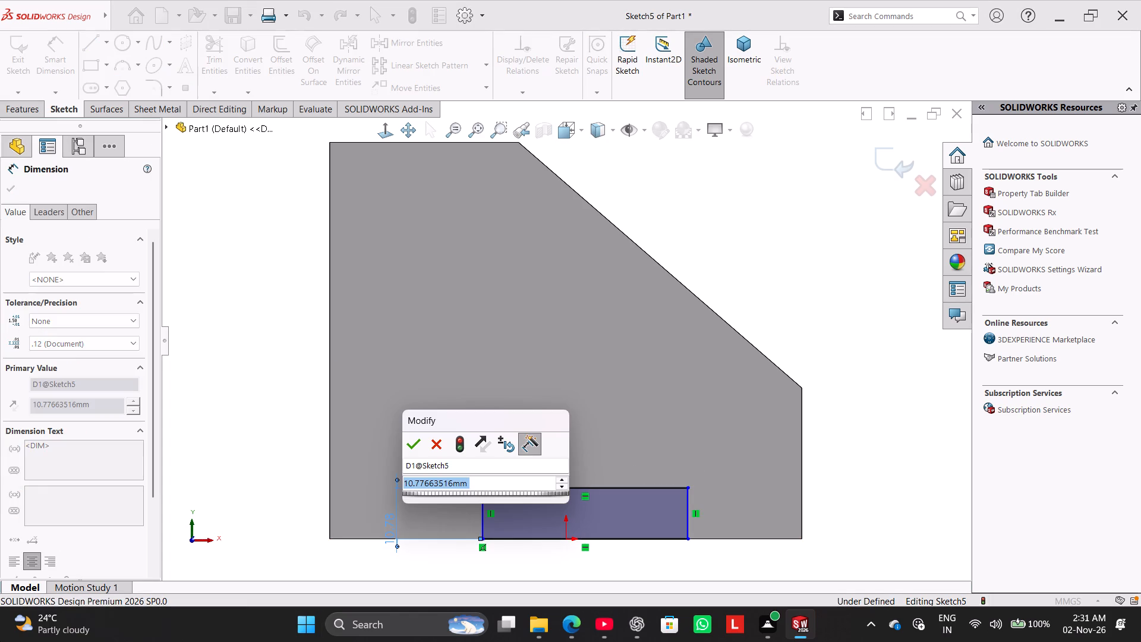
key(1)
key(2)
key(Return)
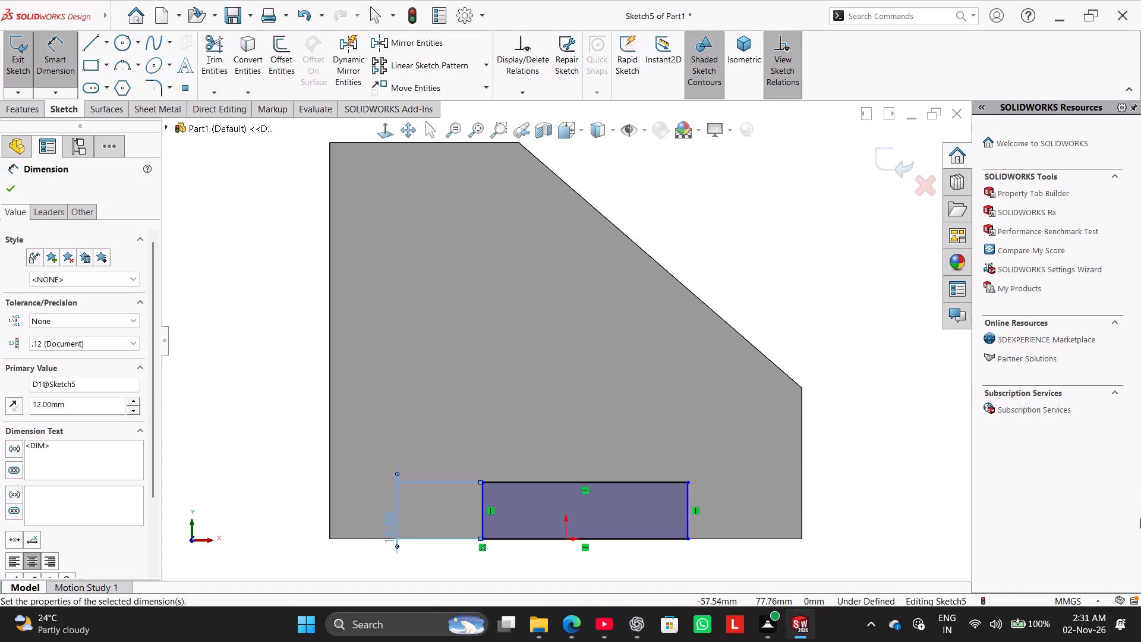
Dimension the distance from the block's front vertical edge to the rectangle's nearest side and set it to 32 mm.
click(803, 471)
click(685, 502)
click(719, 561)
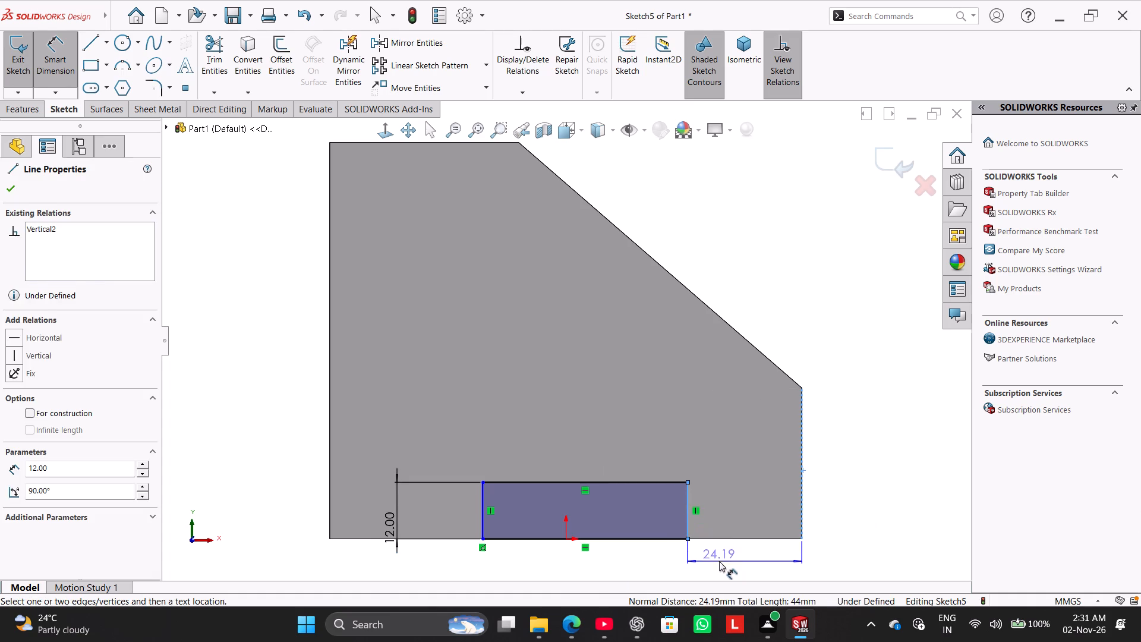
key(3)
key(2)
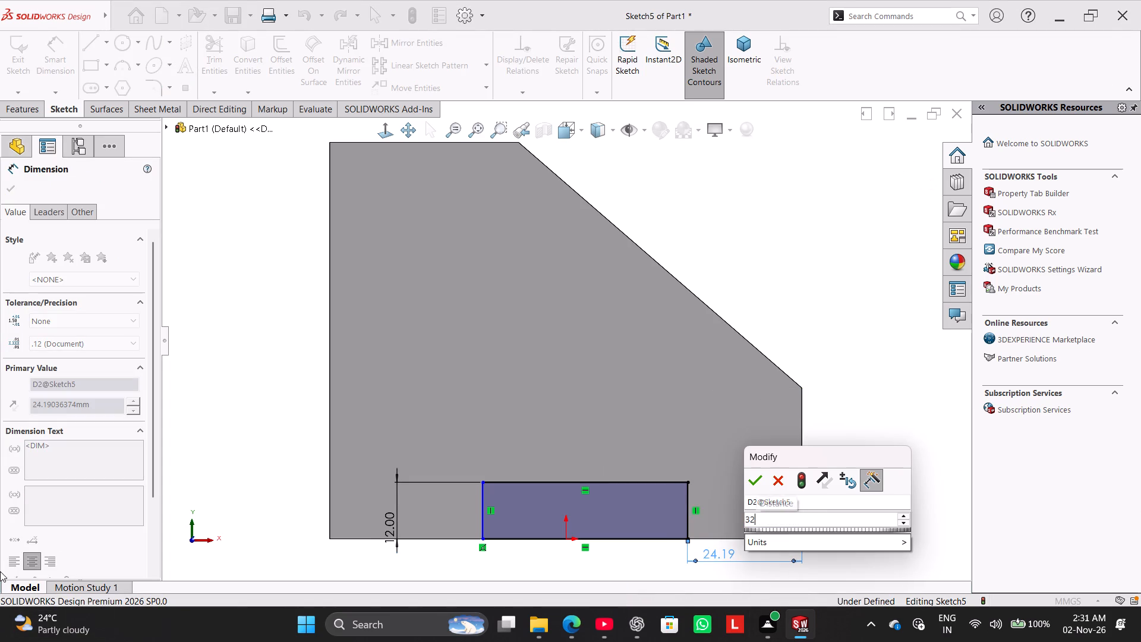
key(Return)
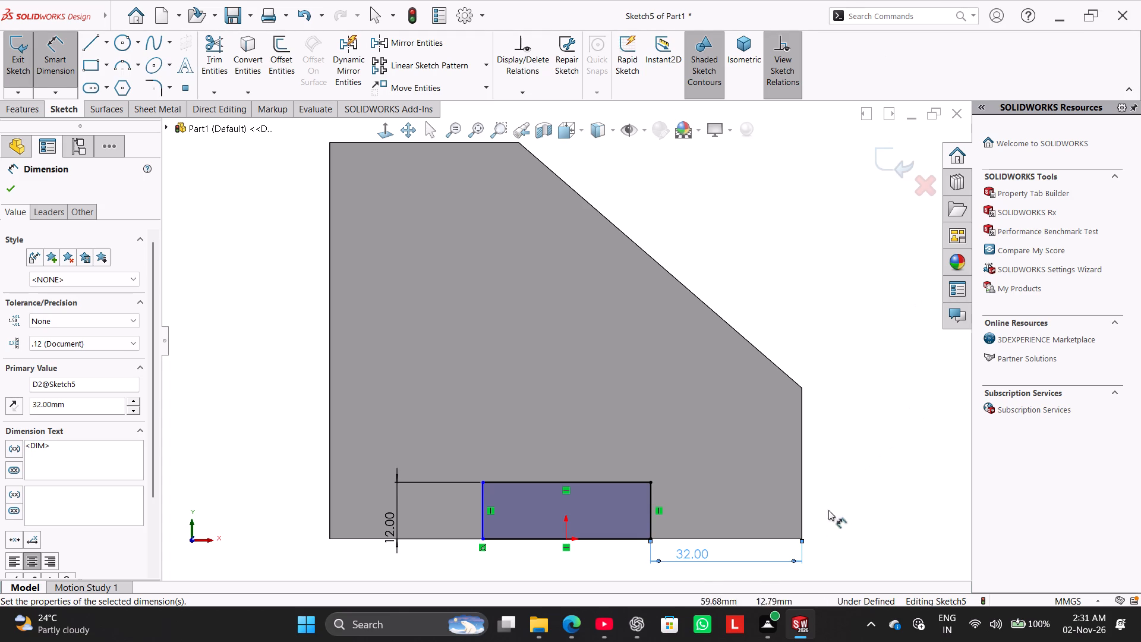
Dimension the rectangle's bottom line and set its length to 36 mm.
click(628, 539)
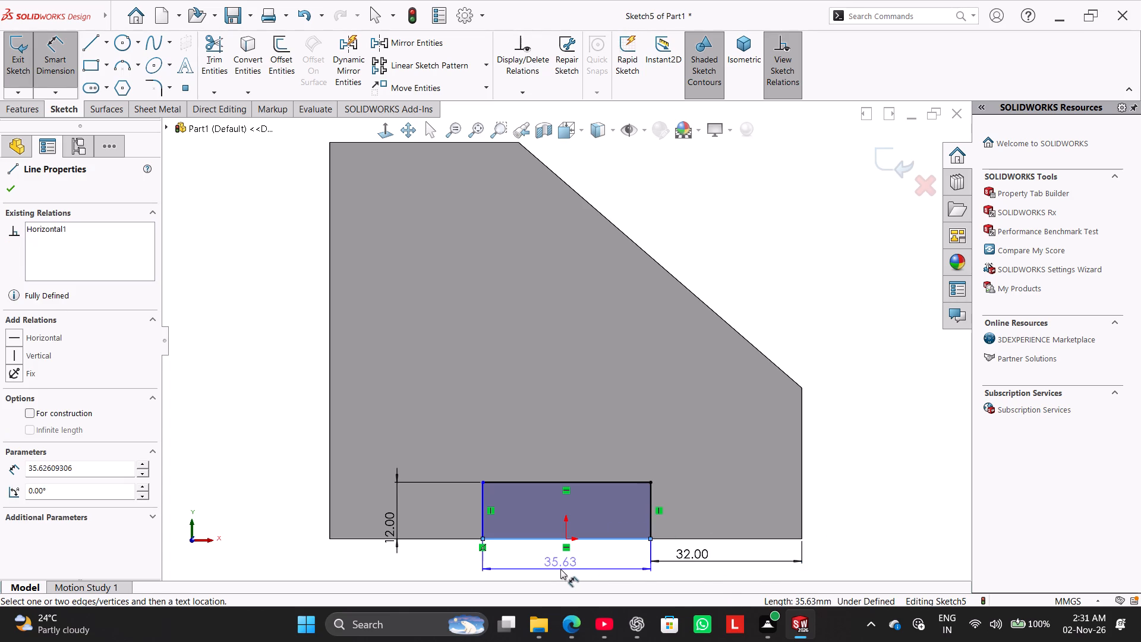
click(560, 569)
text(36)
key(Return)
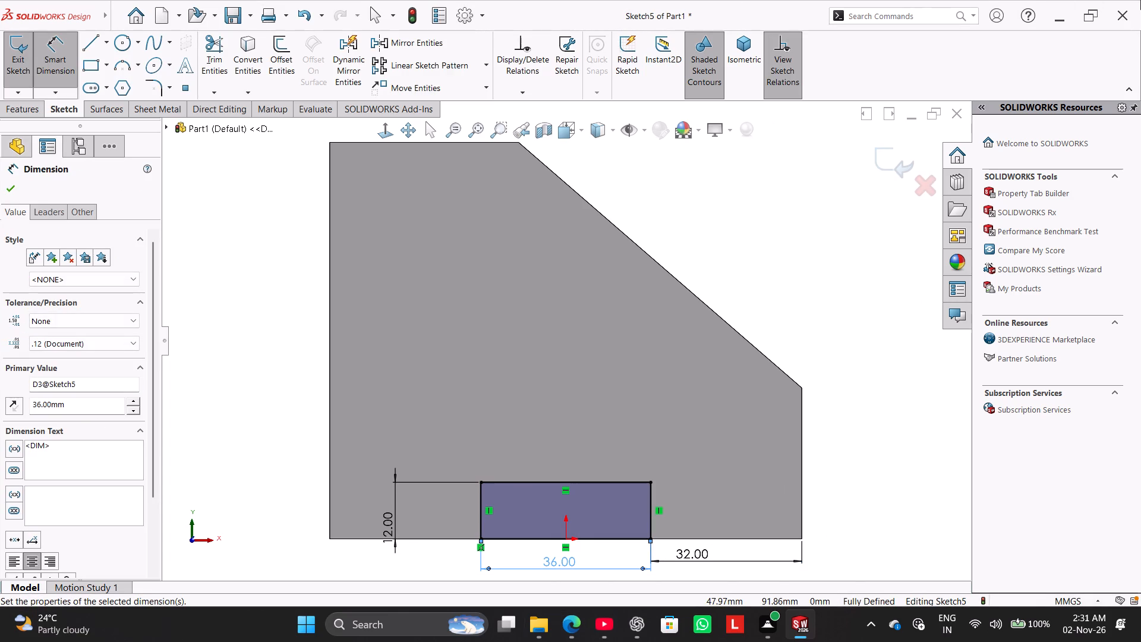
Cut-extrude the rectangle sketch from the outer side face with the Up To Next end condition.
click(21, 104)
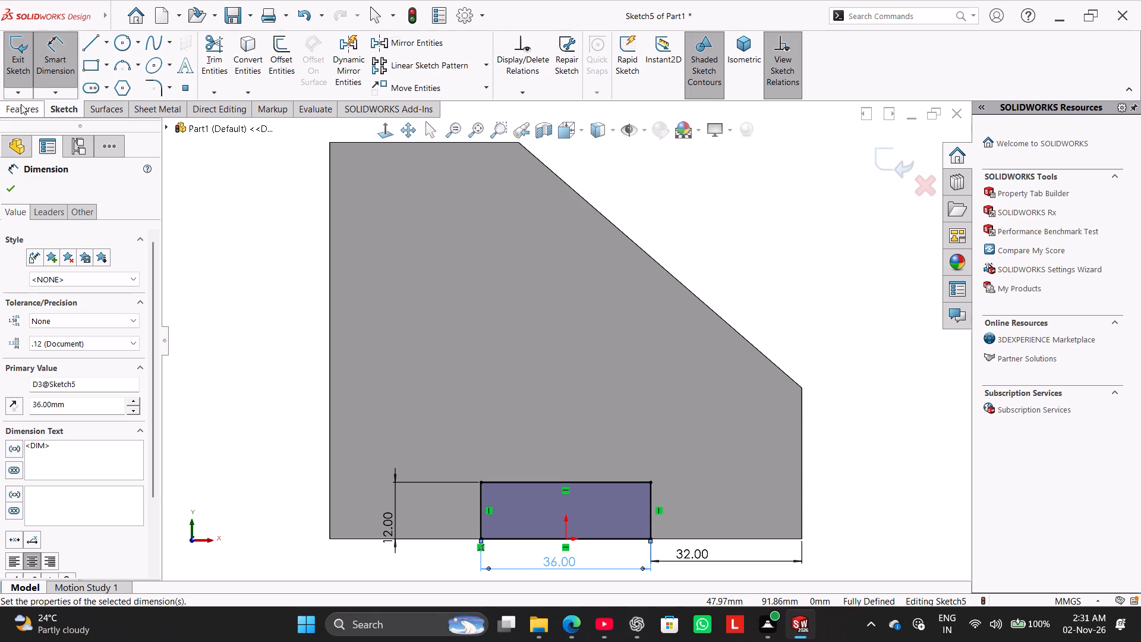
click(207, 65)
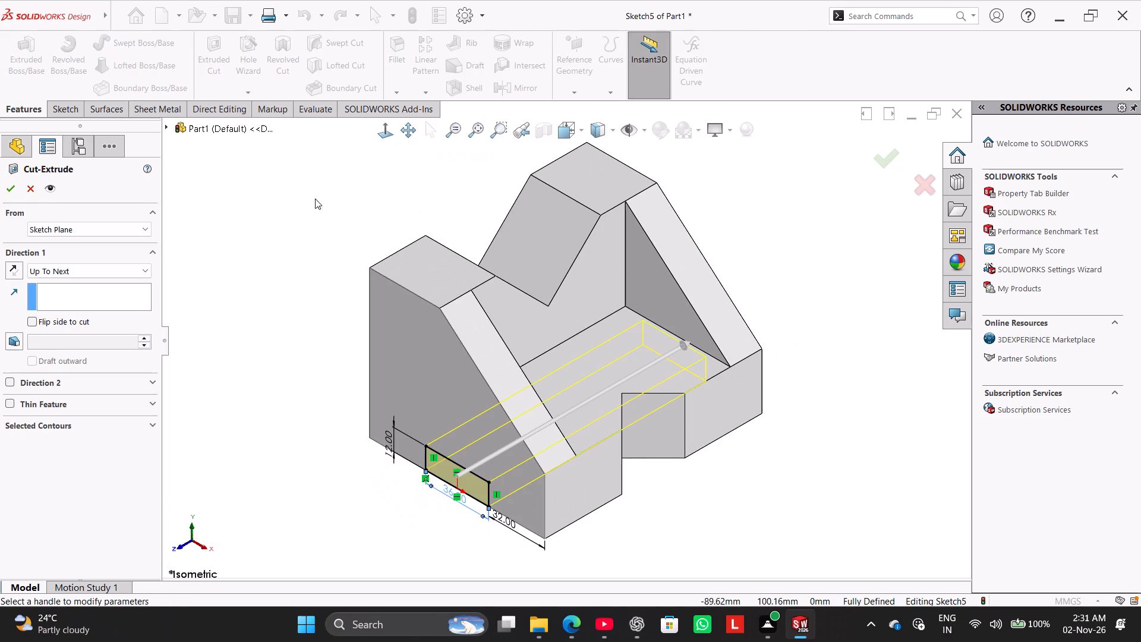
click(12, 190)
click(296, 227)
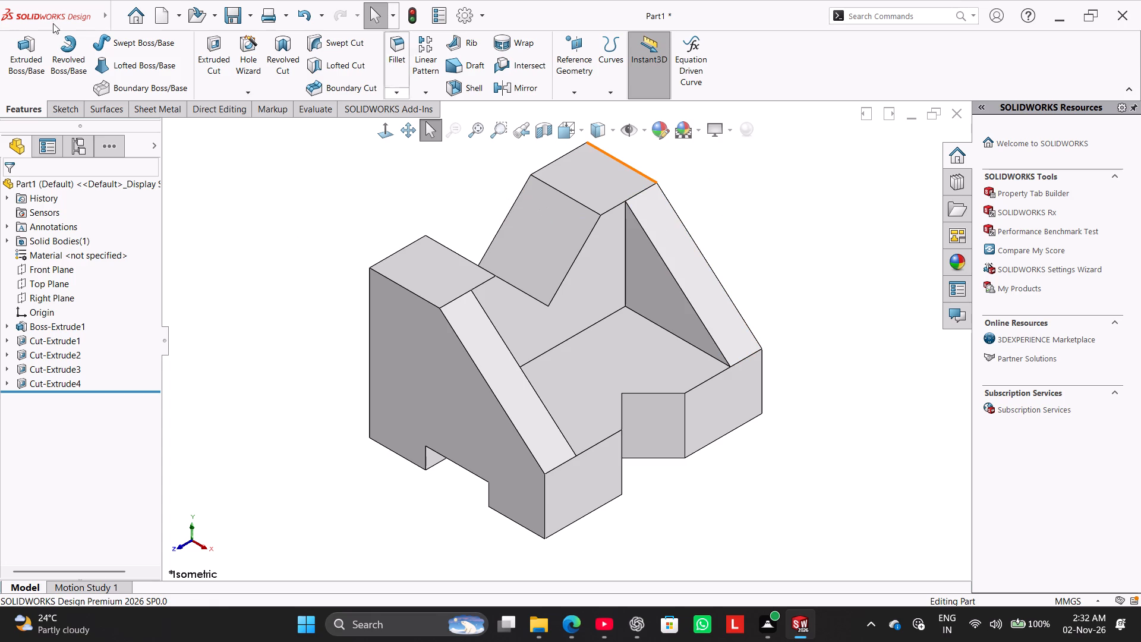
Check the distance from the V-cut's apex to the pocket's side edge using a temporary sketch on the back wall.
scroll(774, 244, down, 1)
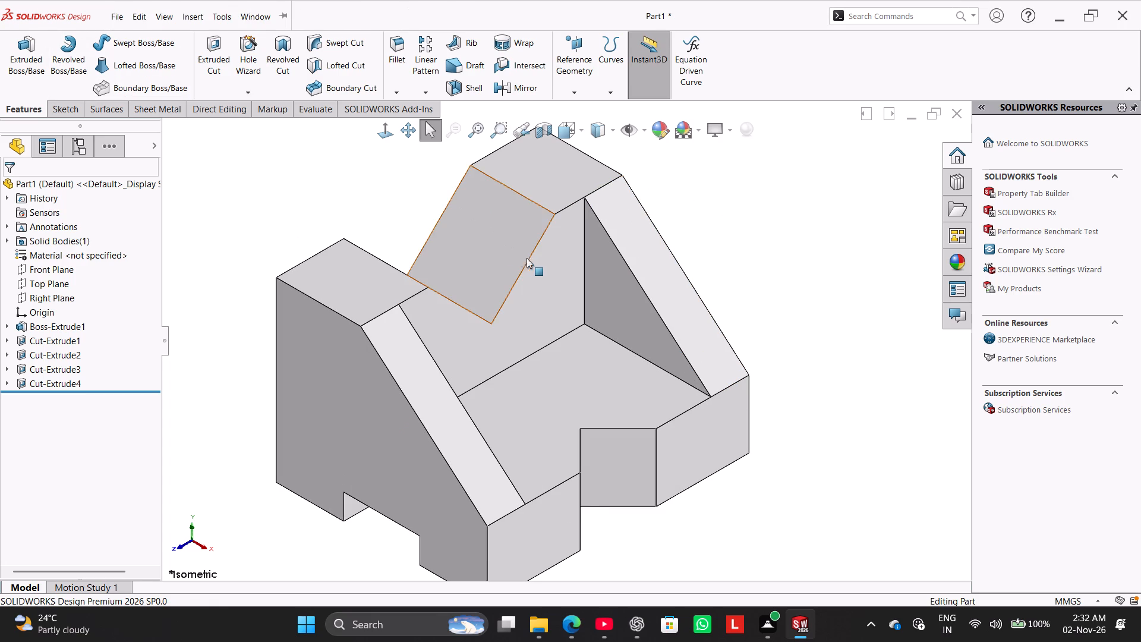
click(537, 260)
click(597, 221)
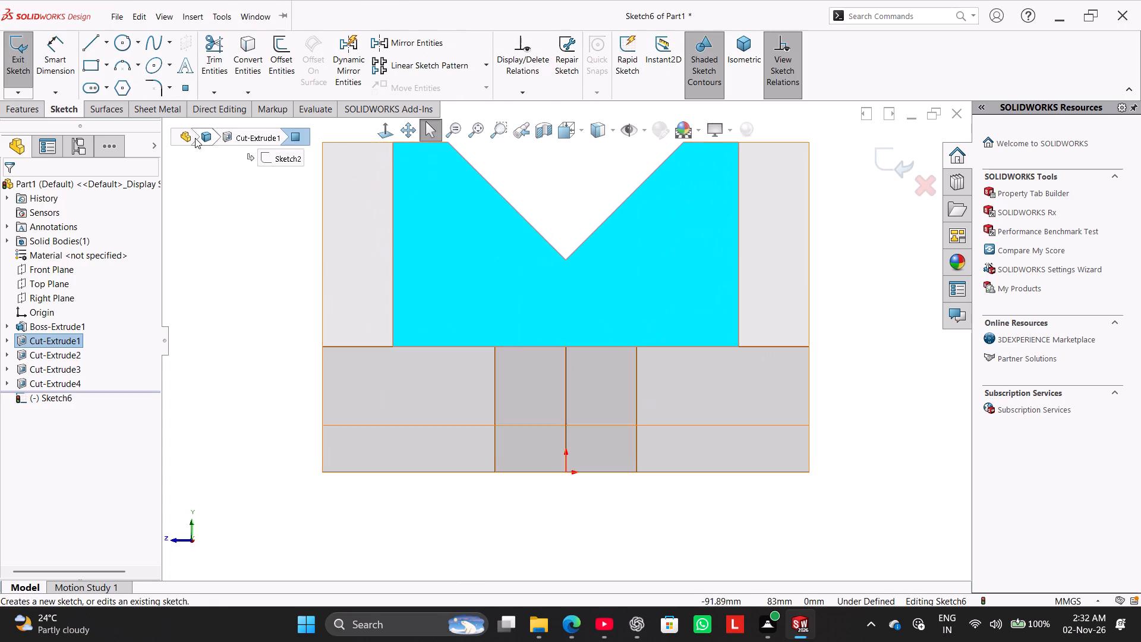
click(67, 68)
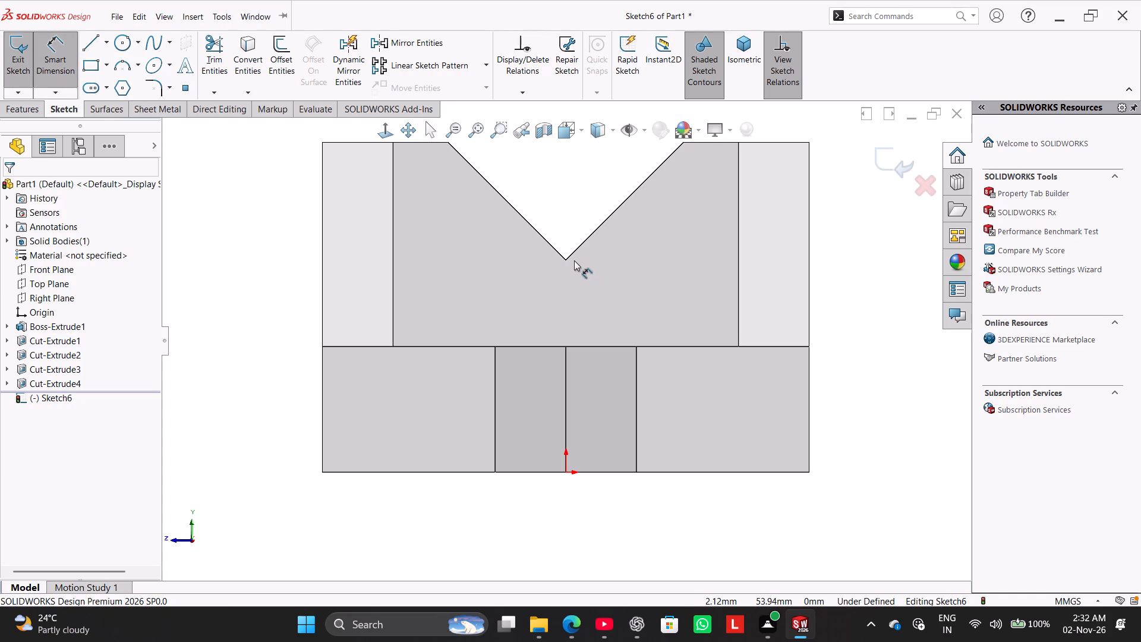
click(565, 260)
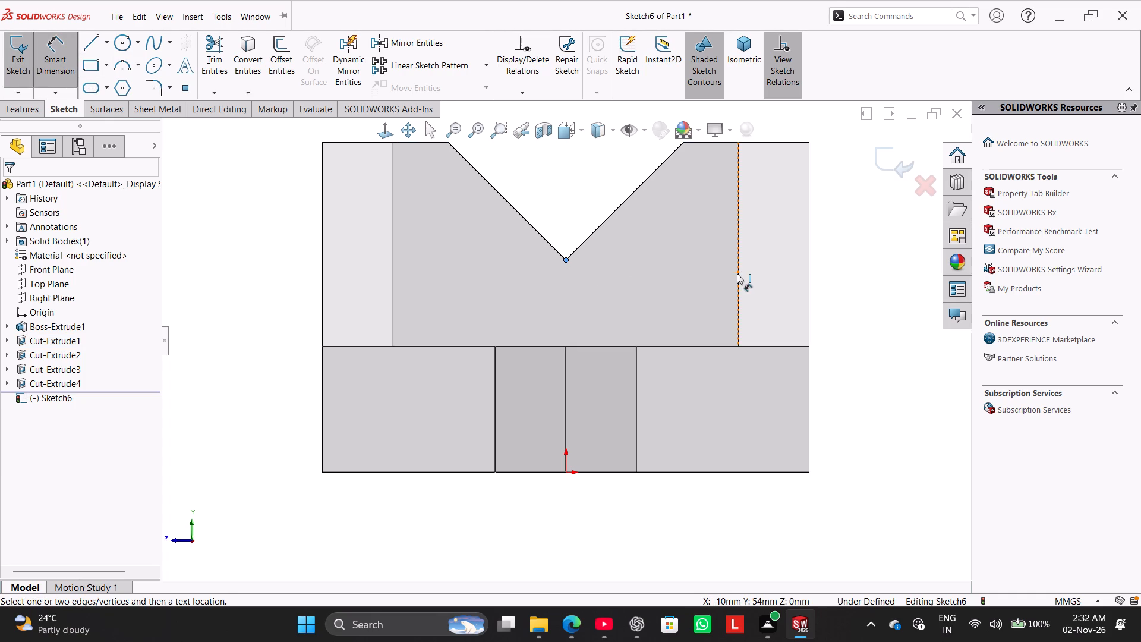
click(737, 273)
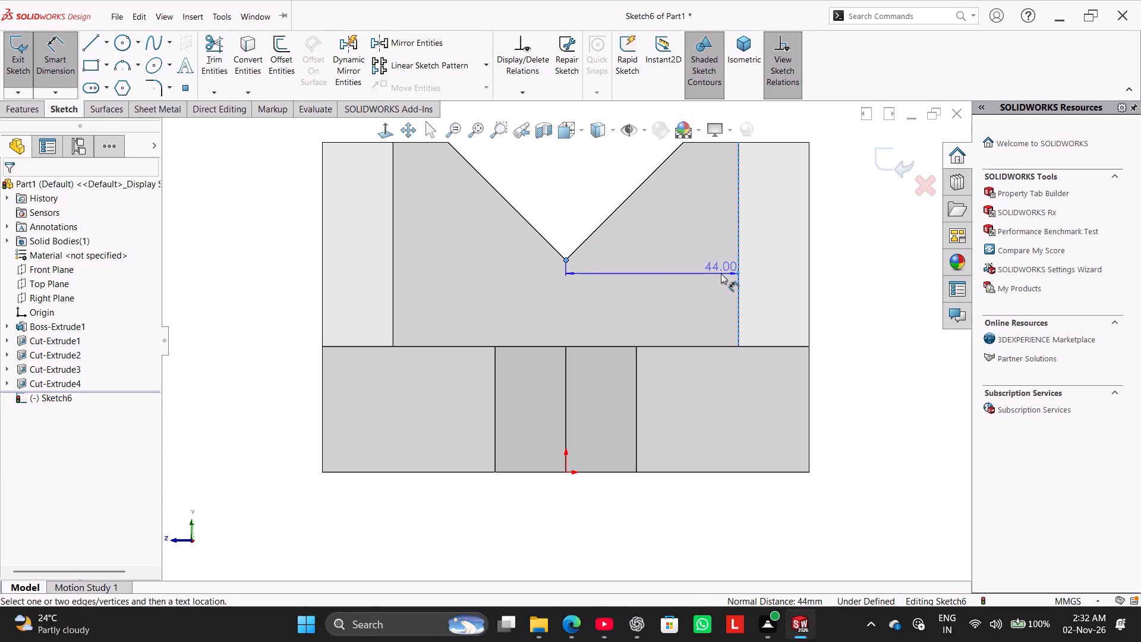
click(66, 60)
click(220, 291)
right_drag(233, 301, 329, 262)
right_drag(224, 294, 280, 246)
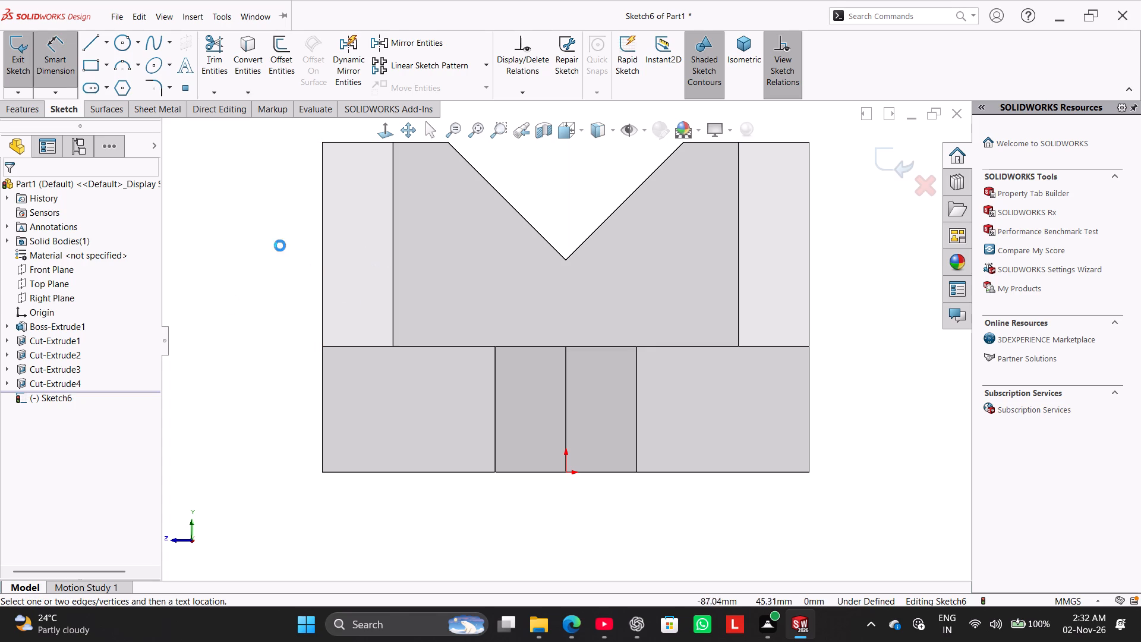
right_drag(280, 246, 318, 216)
right_drag(266, 269, 302, 207)
click(268, 244)
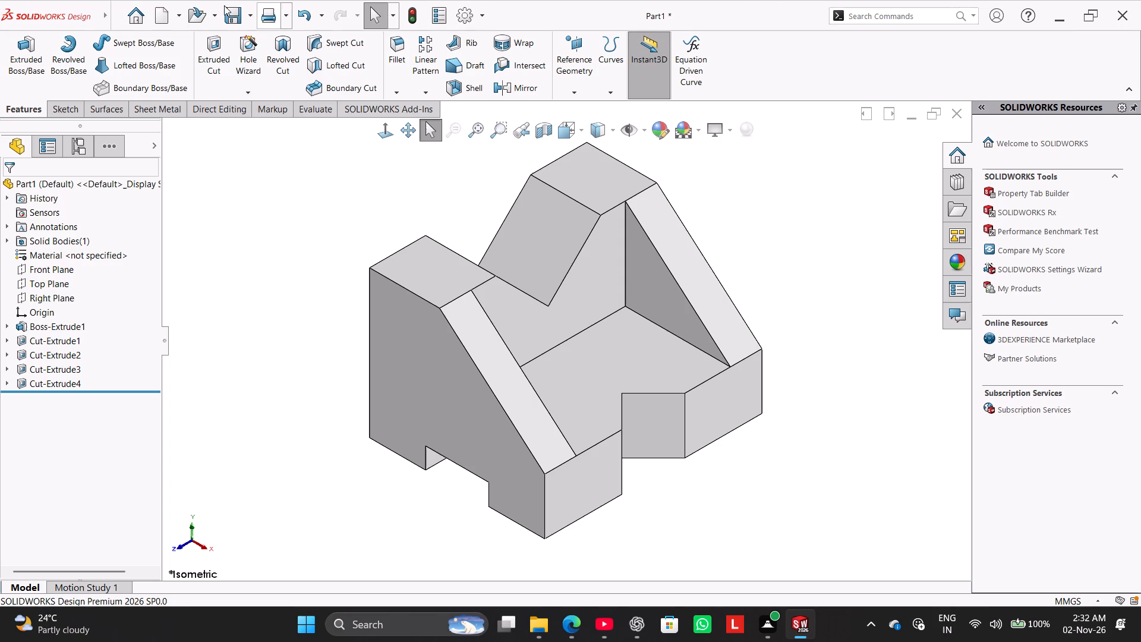
Save the part in the Worked folder as Inclined Twin-Rib Support Block.
click(250, 18)
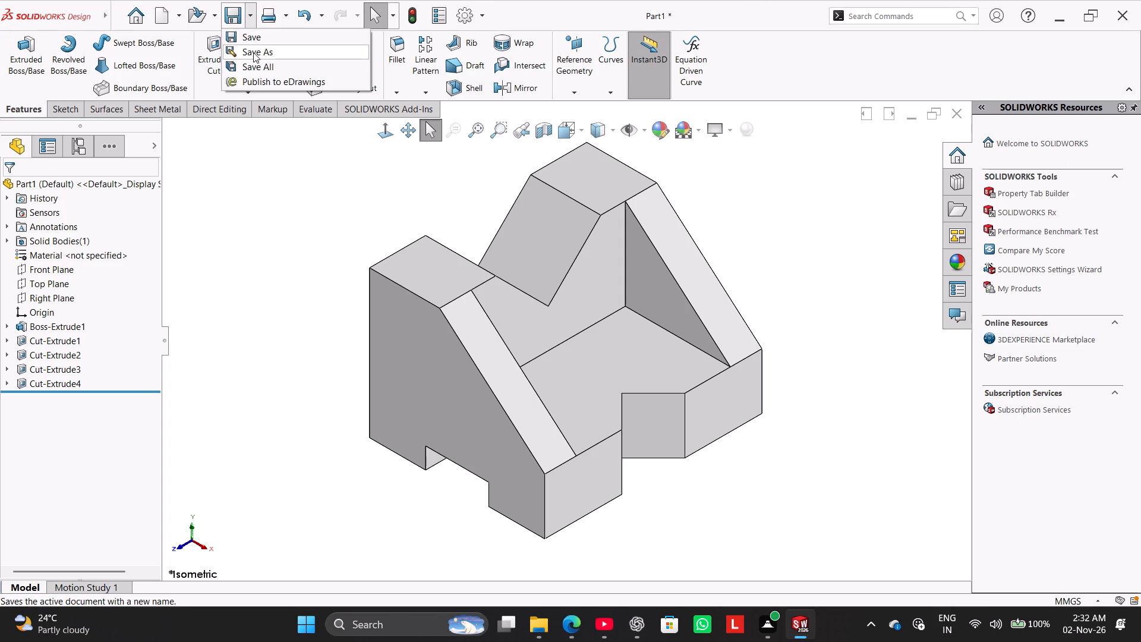
click(253, 52)
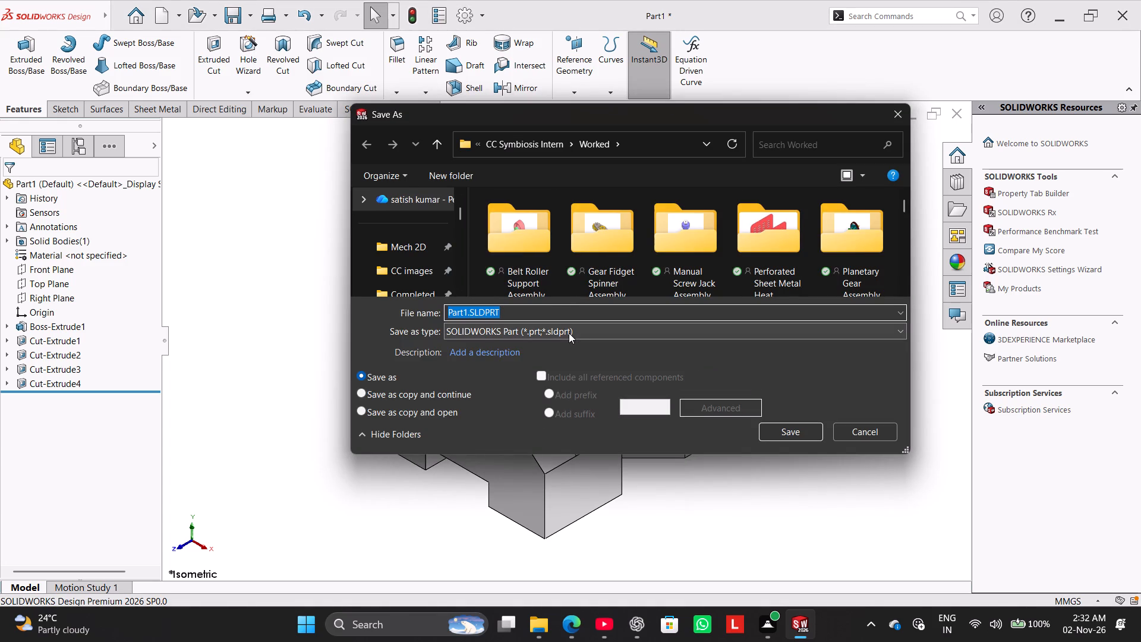
key(ctrl+v)
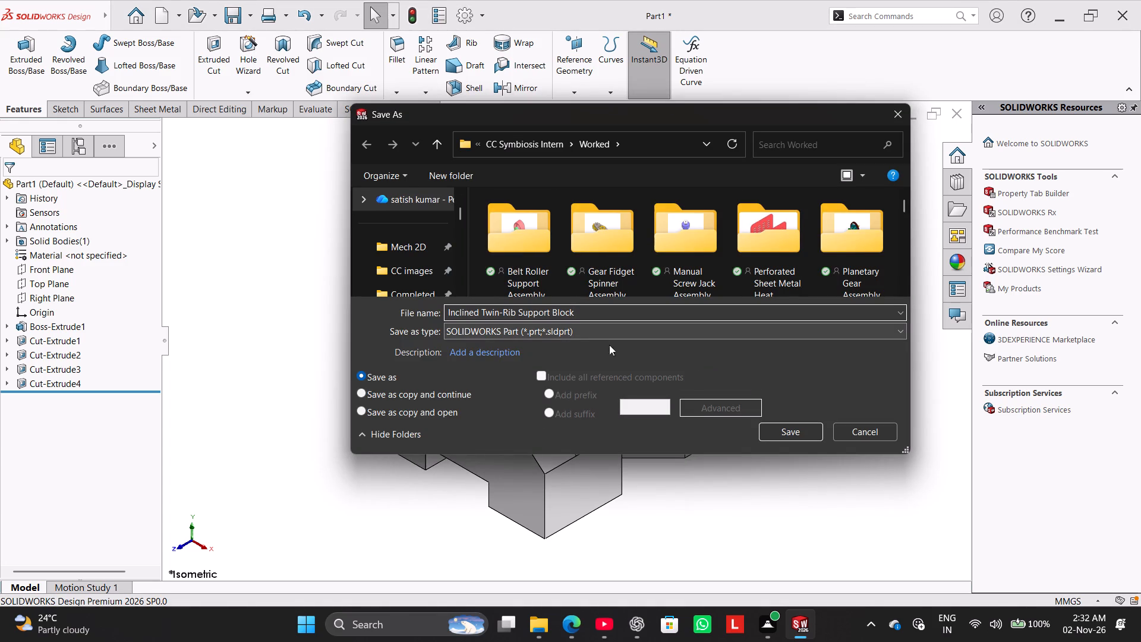
click(789, 427)
Save a PDF copy of the part as Inclined Twin-Rib Support Block in the Worked folder.
click(251, 19)
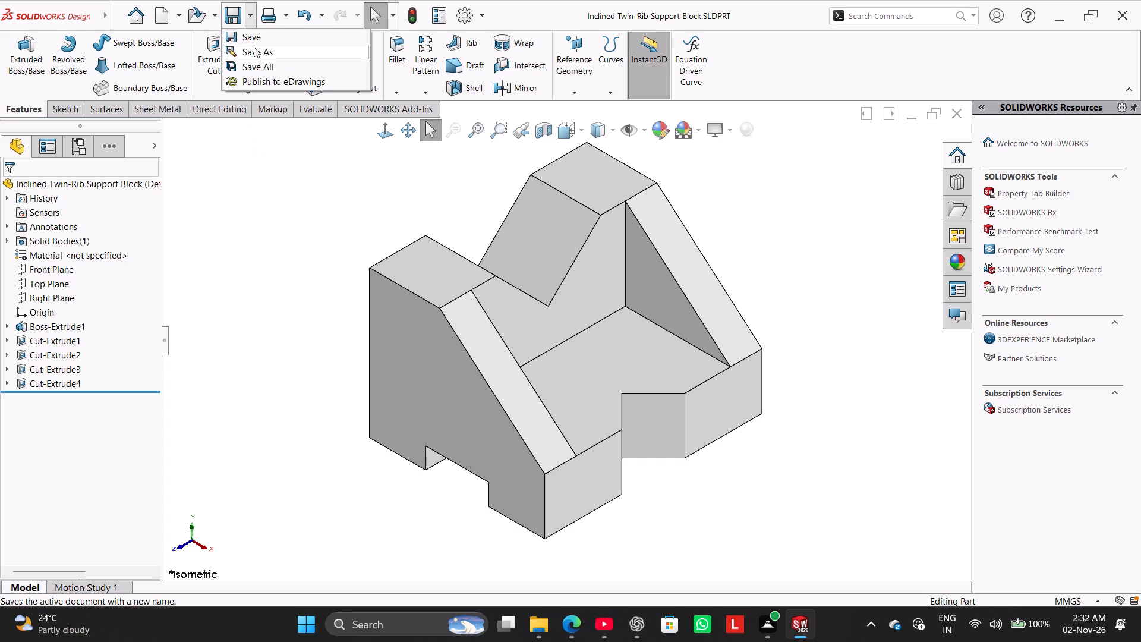
click(254, 48)
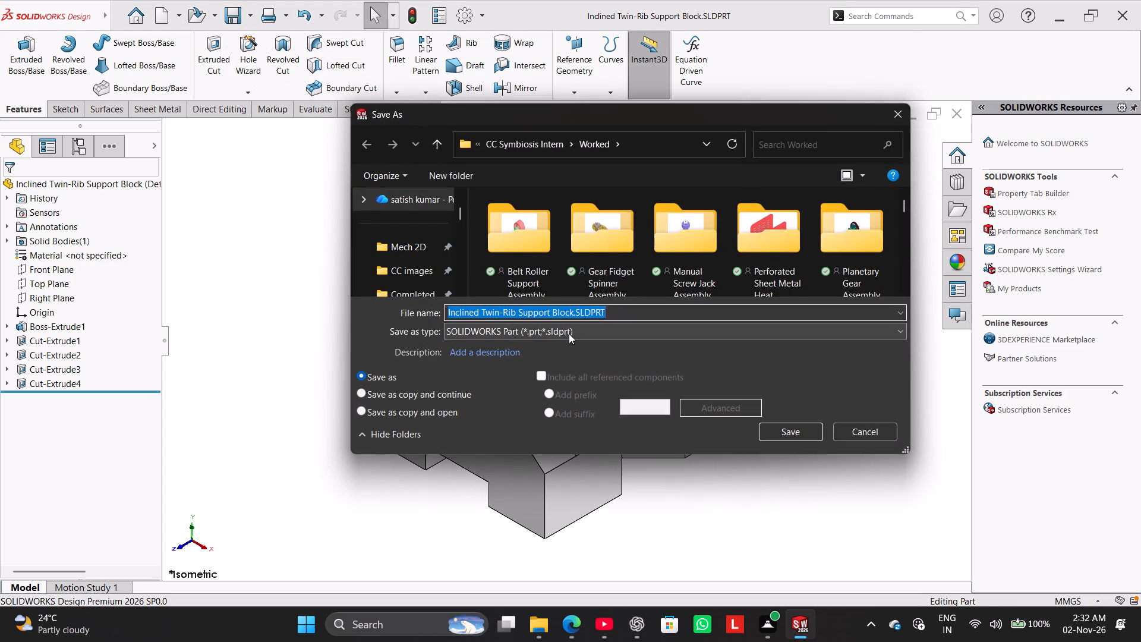
click(569, 333)
click(606, 115)
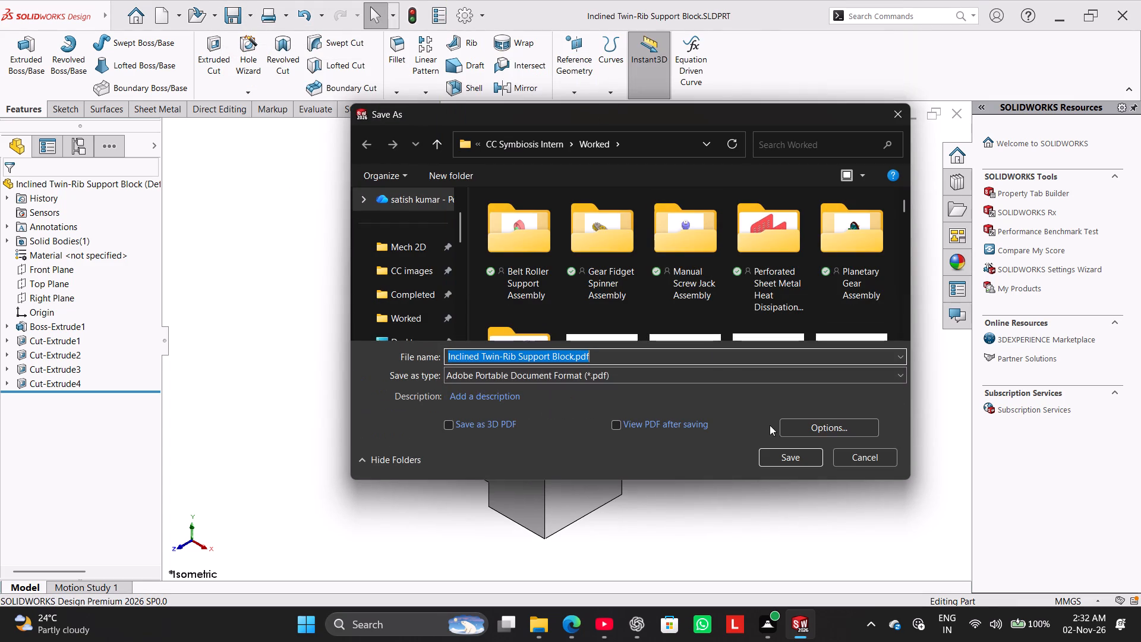
click(792, 457)
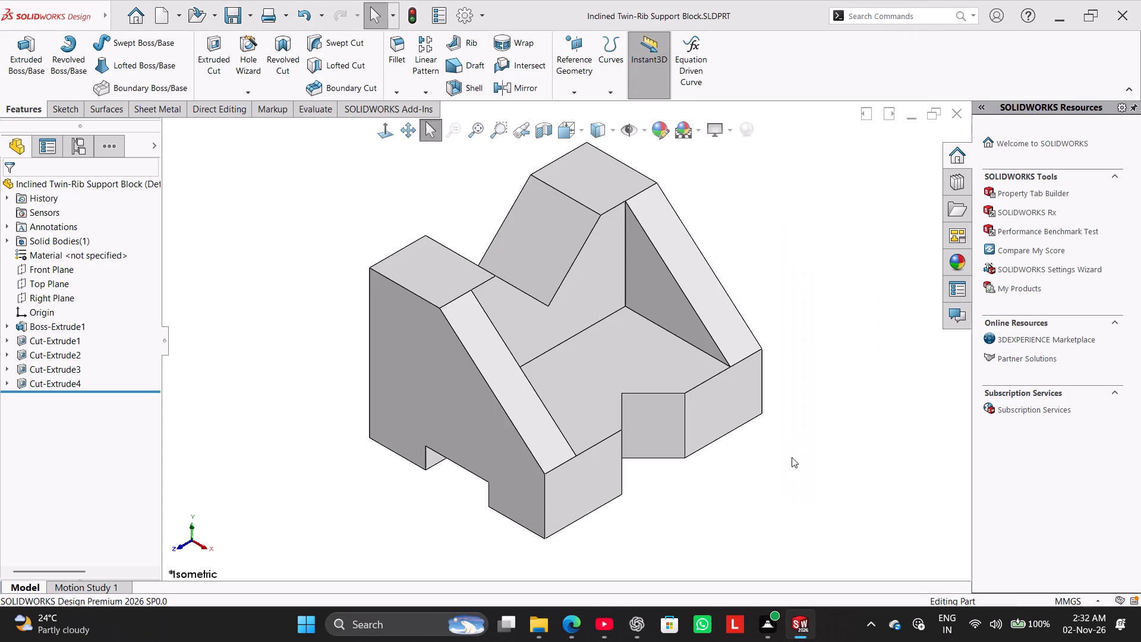
Close the part document.
click(959, 110)
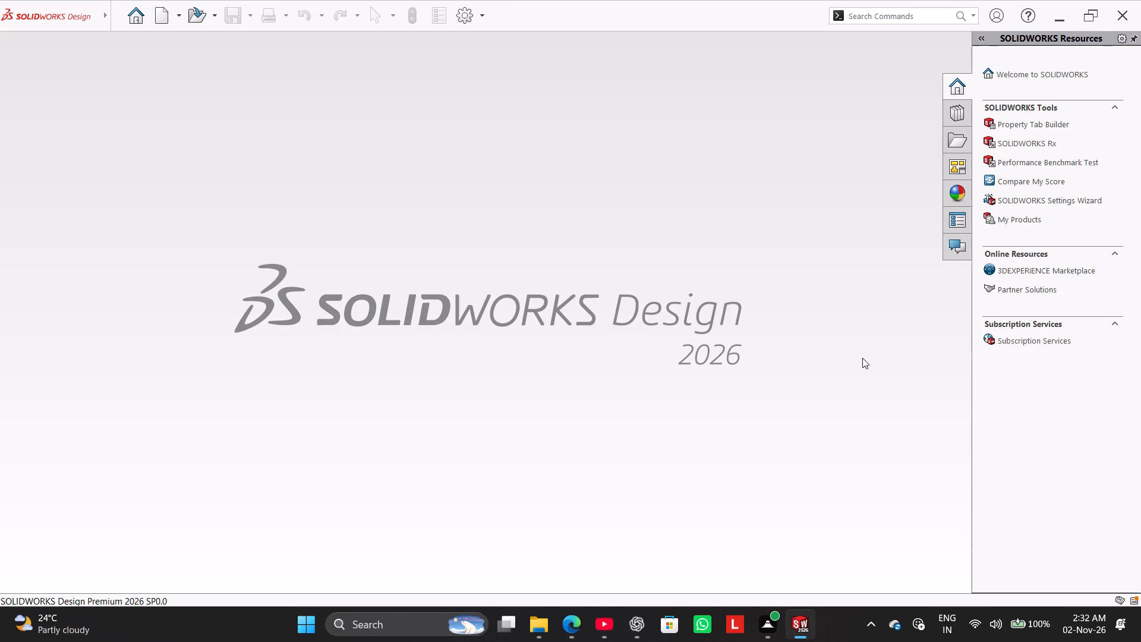